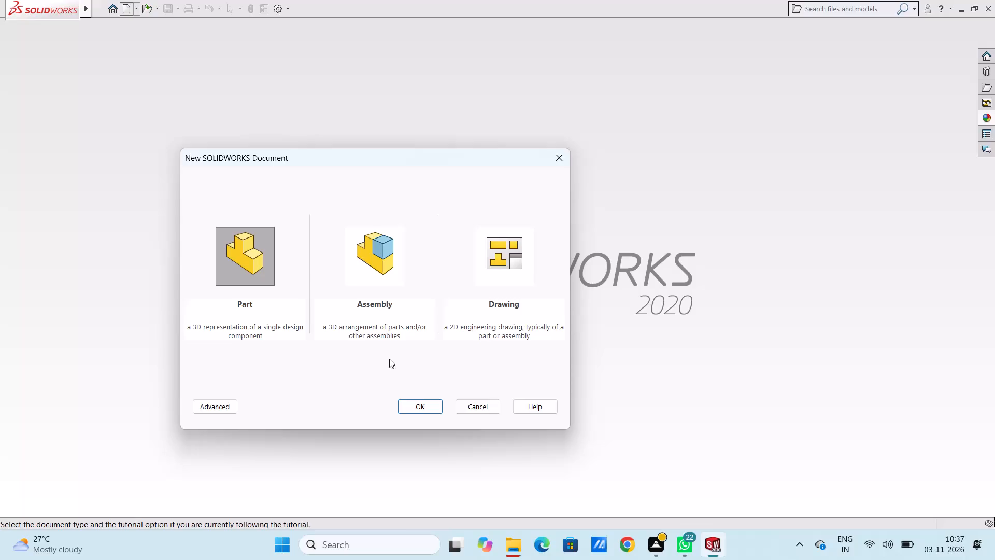
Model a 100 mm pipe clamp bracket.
Create a new part document and open a sketch on the Front Plane.
click(418, 404)
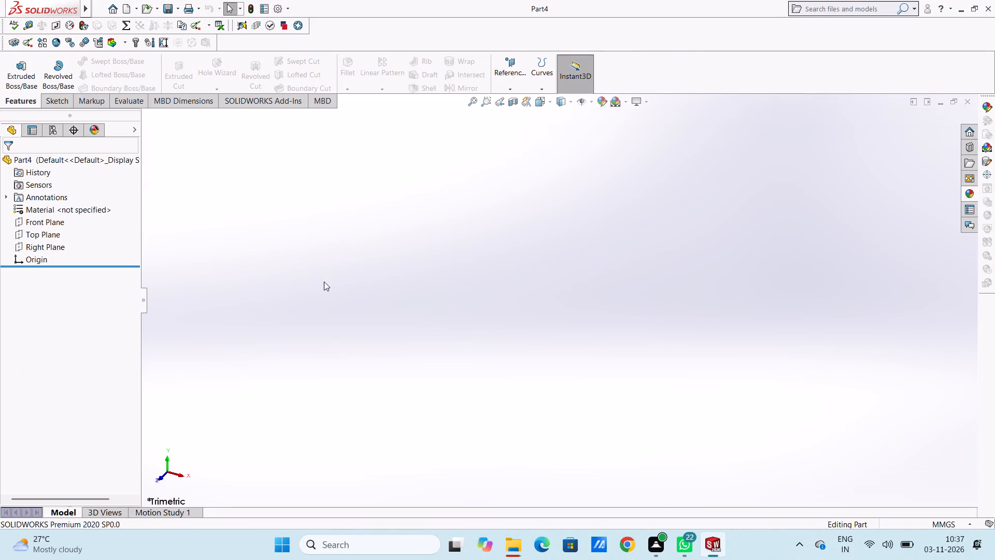
click(54, 222)
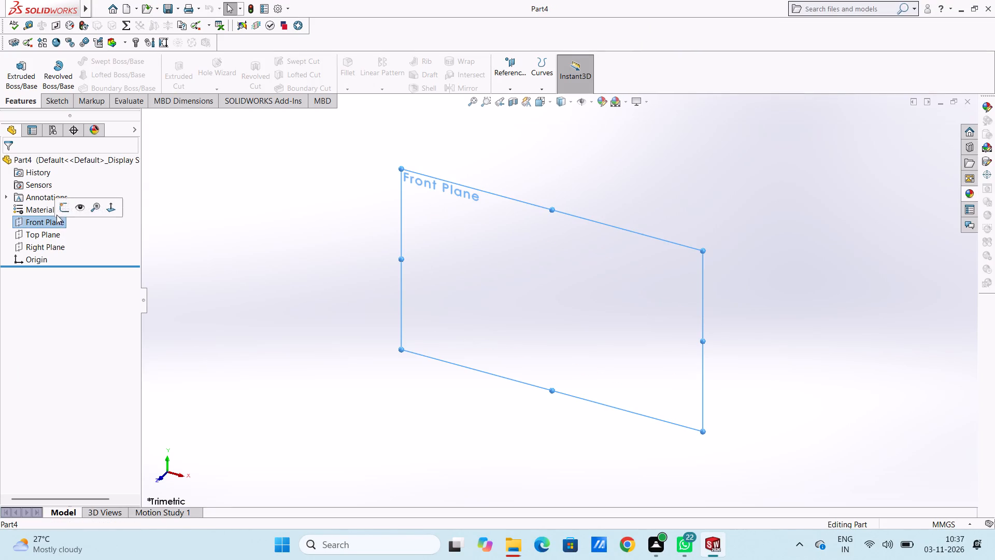
click(60, 211)
click(249, 237)
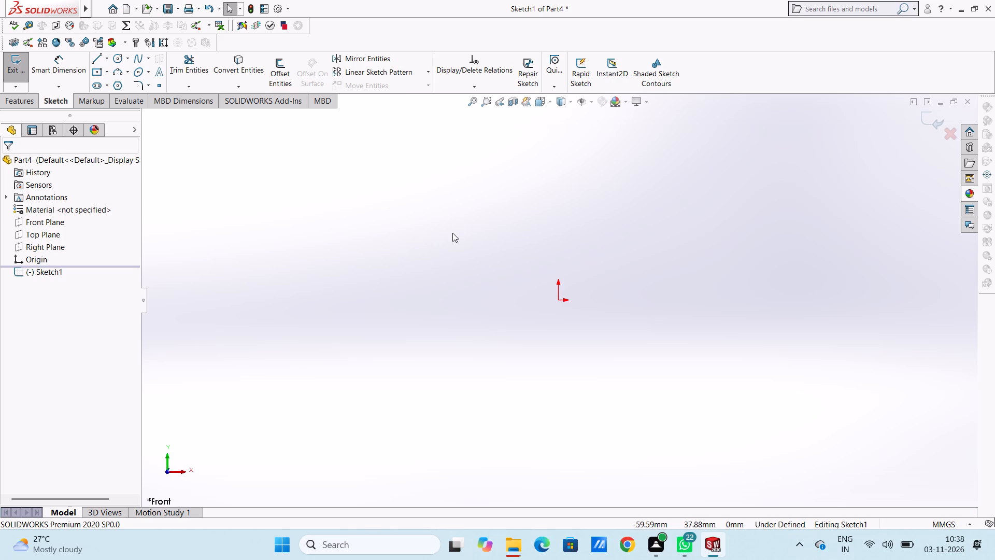
Sketch a circle of radius 20 mm centred on the origin.
click(117, 59)
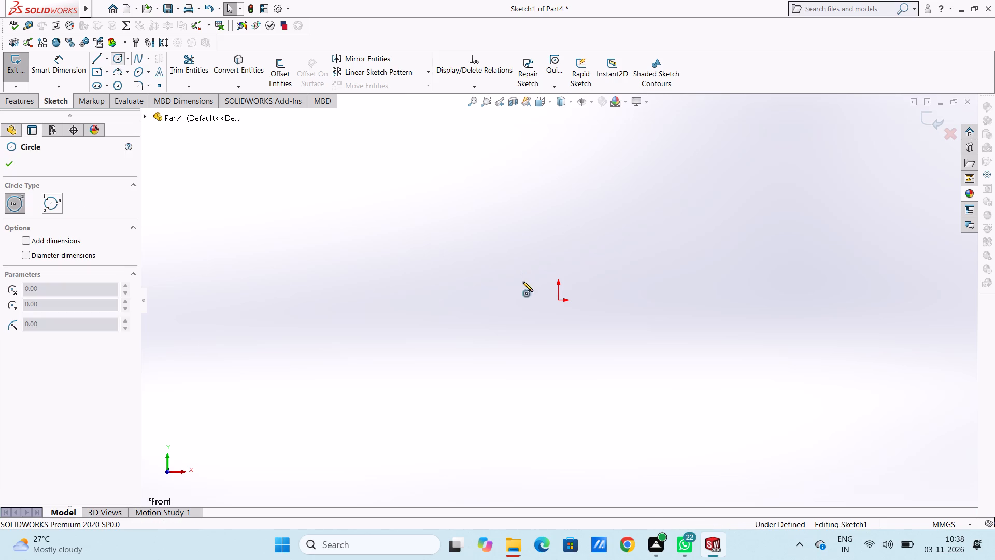
click(556, 301)
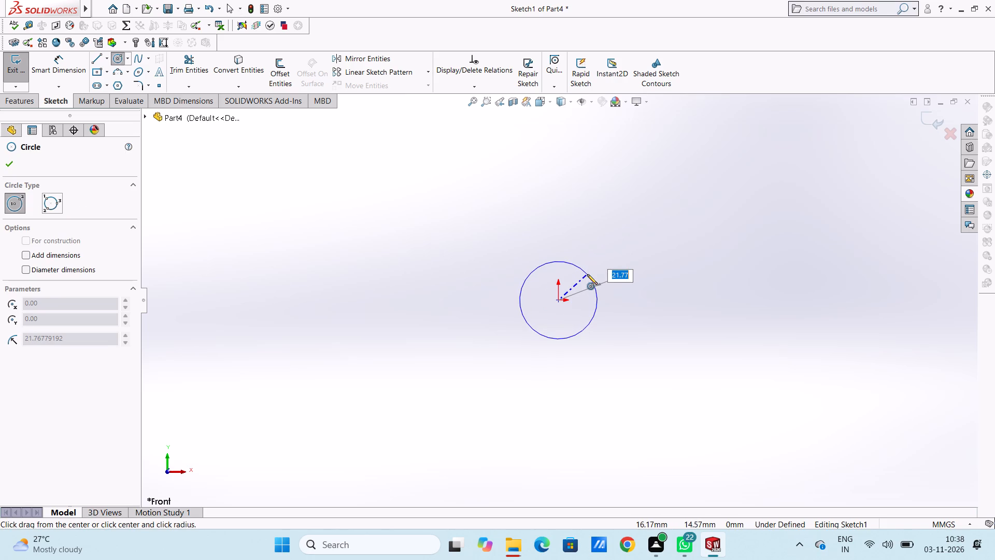
text(20)
key(Return)
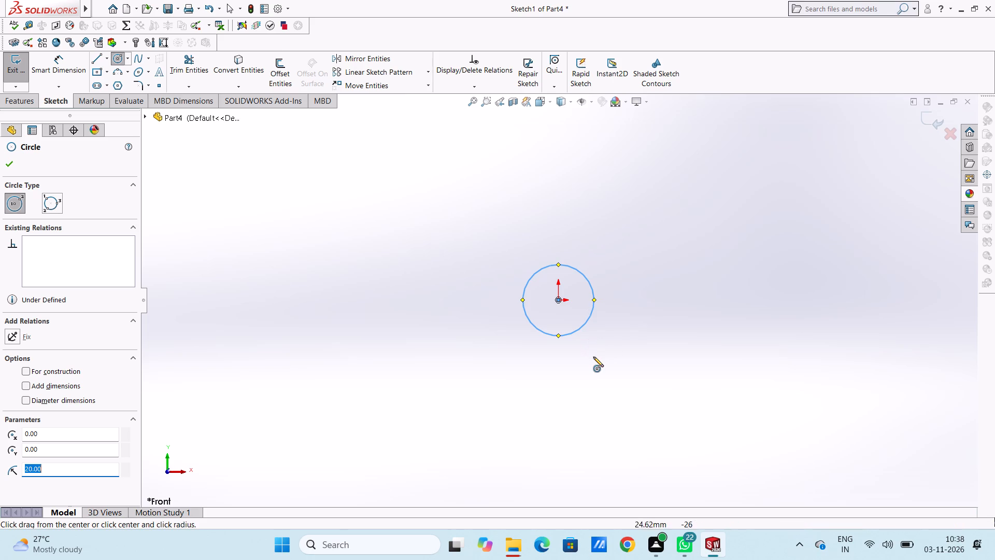
scroll(588, 360, up, 3)
scroll(589, 362, down, 3)
scroll(532, 239, down, 1)
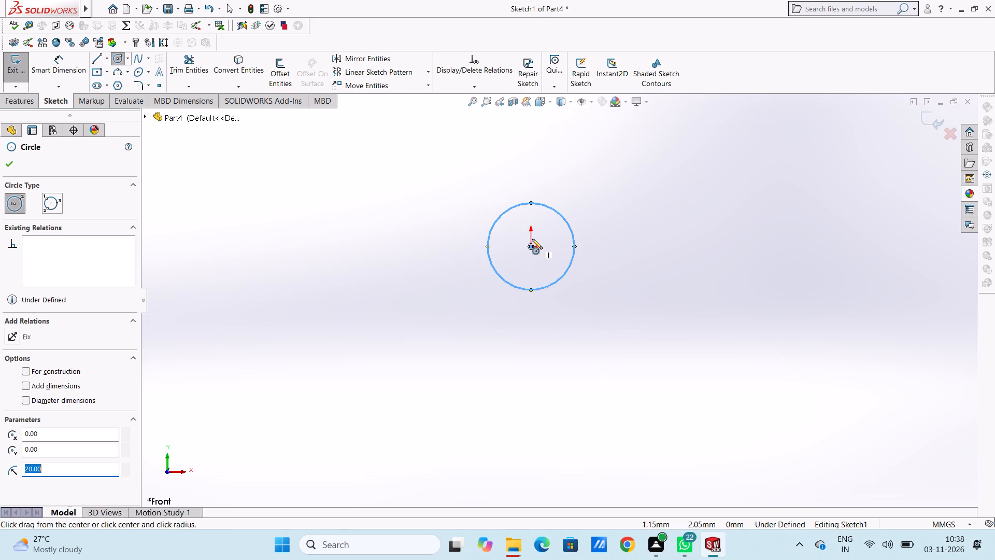
click(11, 164)
click(209, 243)
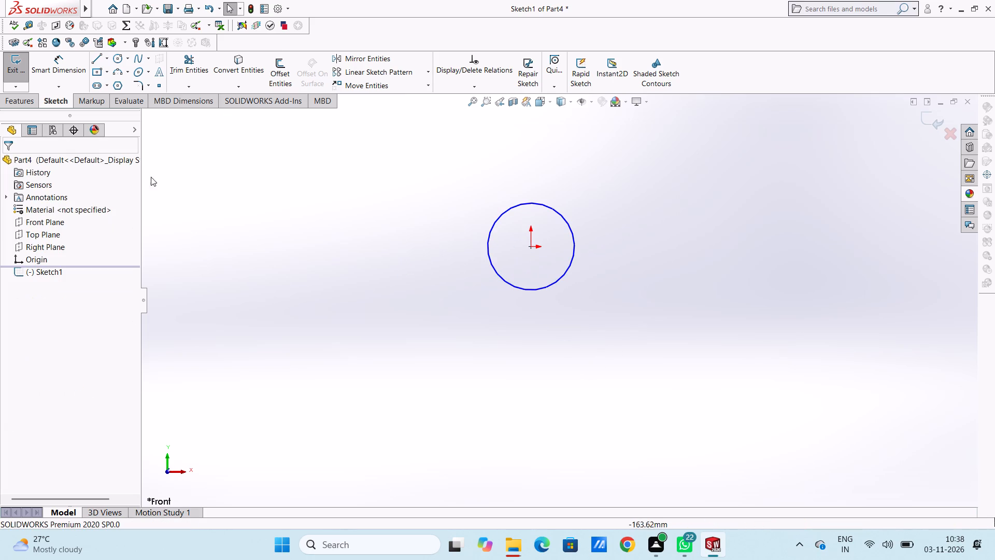
Add a 40 mm diameter dimension to the circle, placed above and to its left.
click(47, 61)
scroll(503, 226, up, 3)
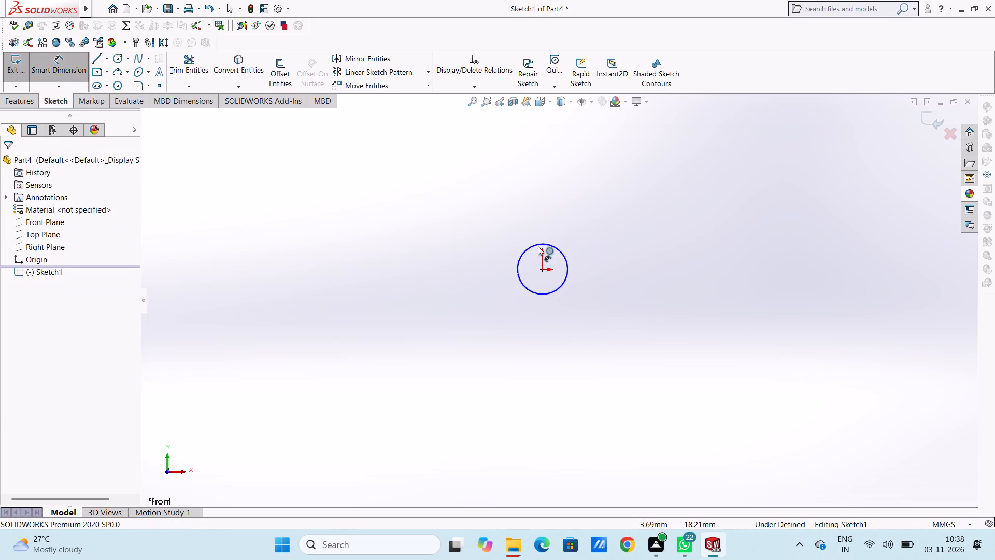
click(538, 246)
click(447, 168)
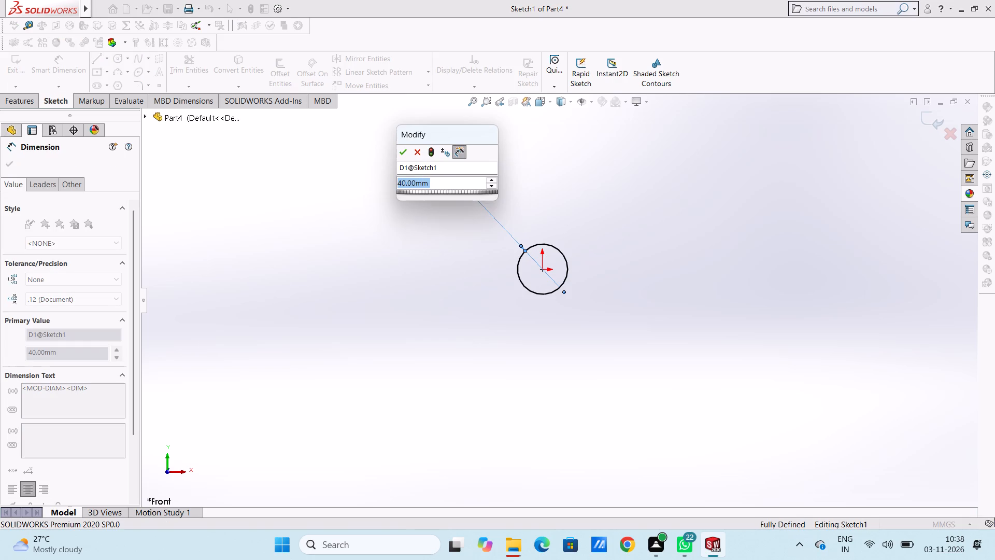
click(405, 152)
click(387, 173)
scroll(589, 293, down, 3)
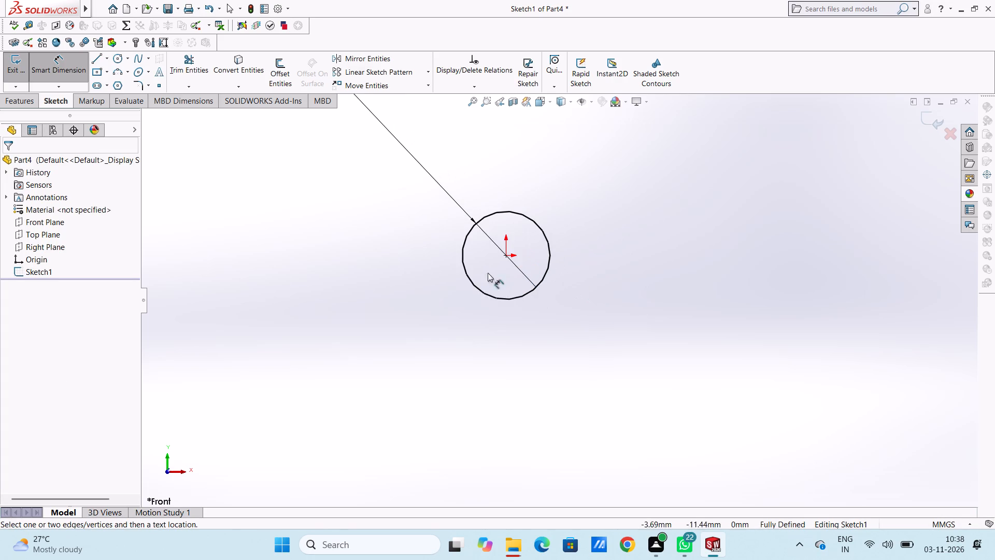
scroll(476, 265, down, 1)
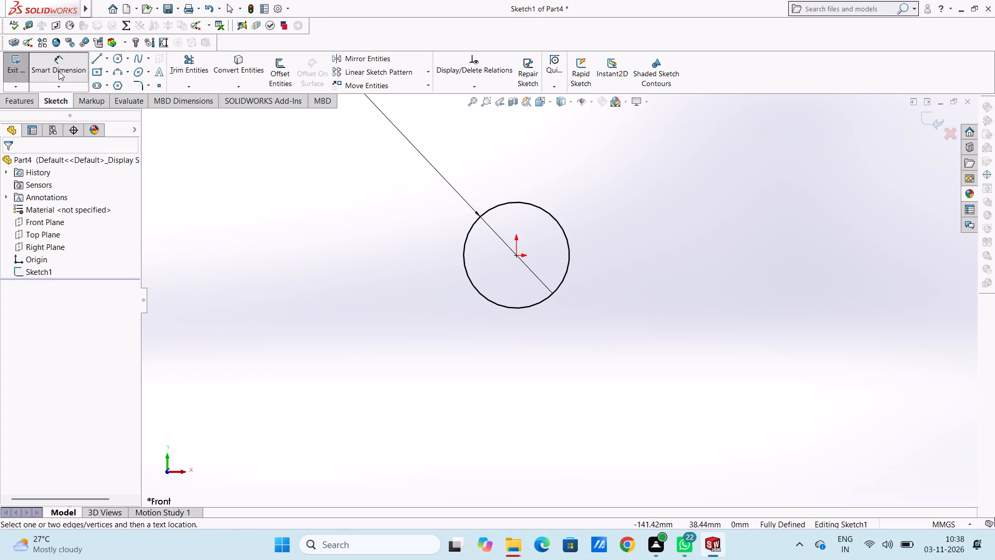
click(59, 71)
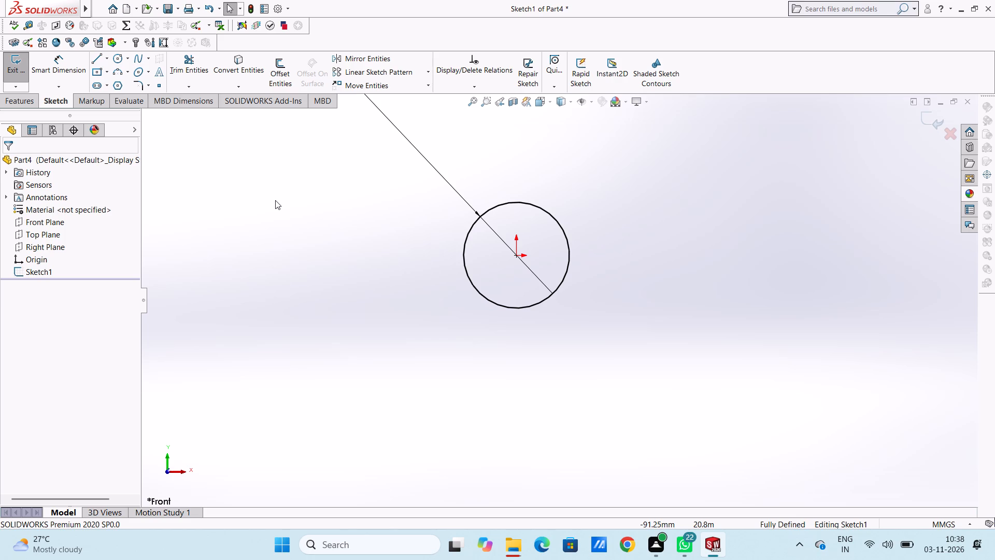
Sketch a line about 74 mm long from the origin sloping down to the left, past the circle.
click(97, 55)
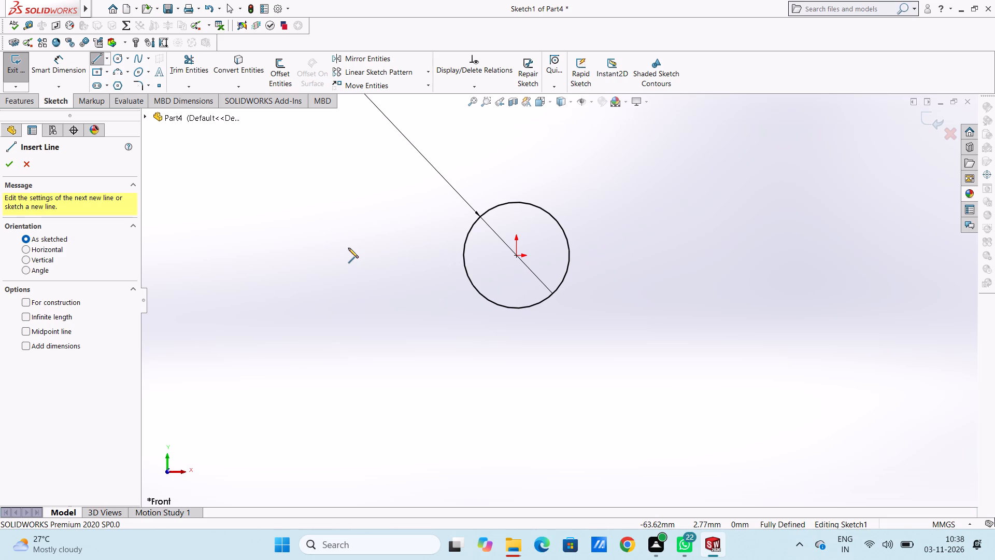
click(517, 255)
click(340, 342)
right_click(330, 249)
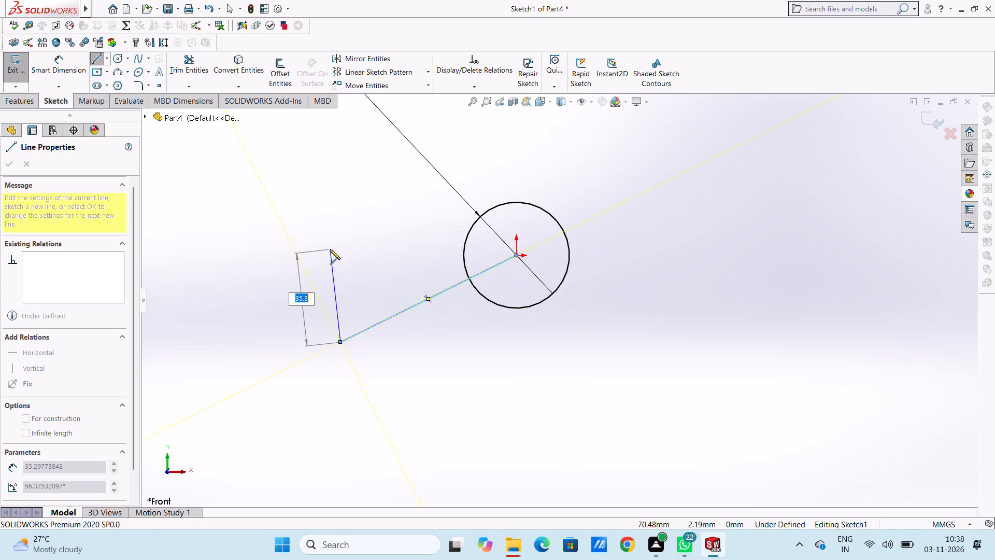
click(344, 259)
click(336, 247)
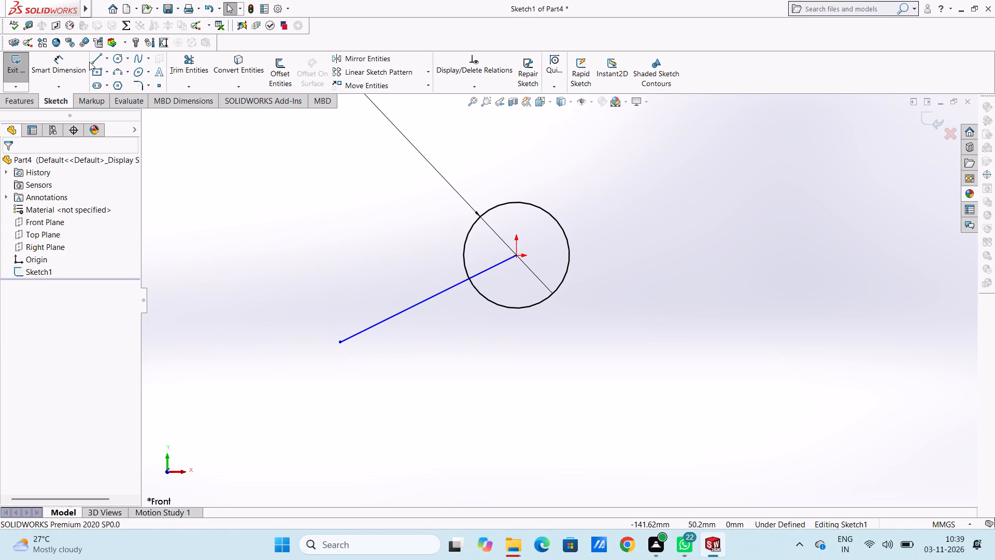
Sketch a second line about 73 mm long from the origin sloping down to the right, past the circle.
click(89, 62)
click(95, 59)
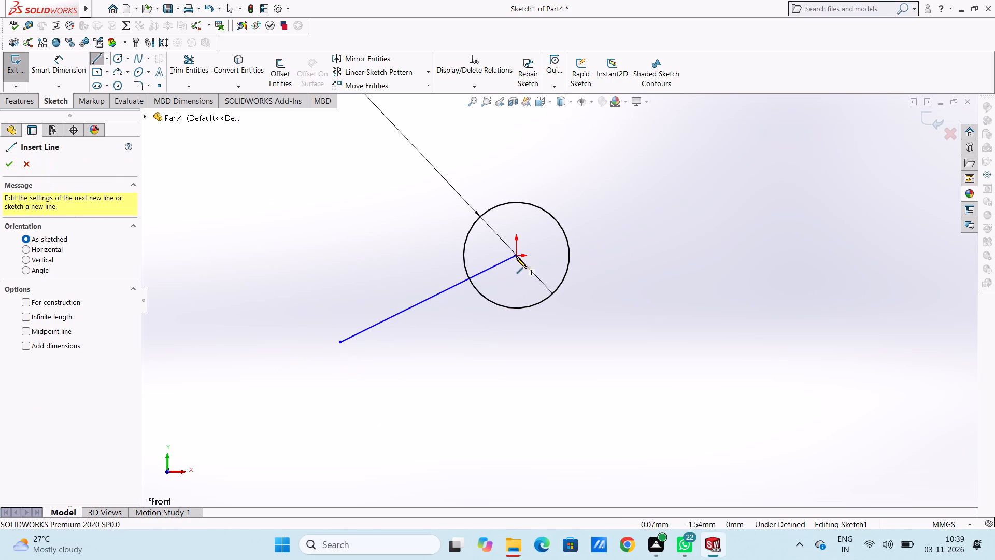
click(516, 257)
click(684, 354)
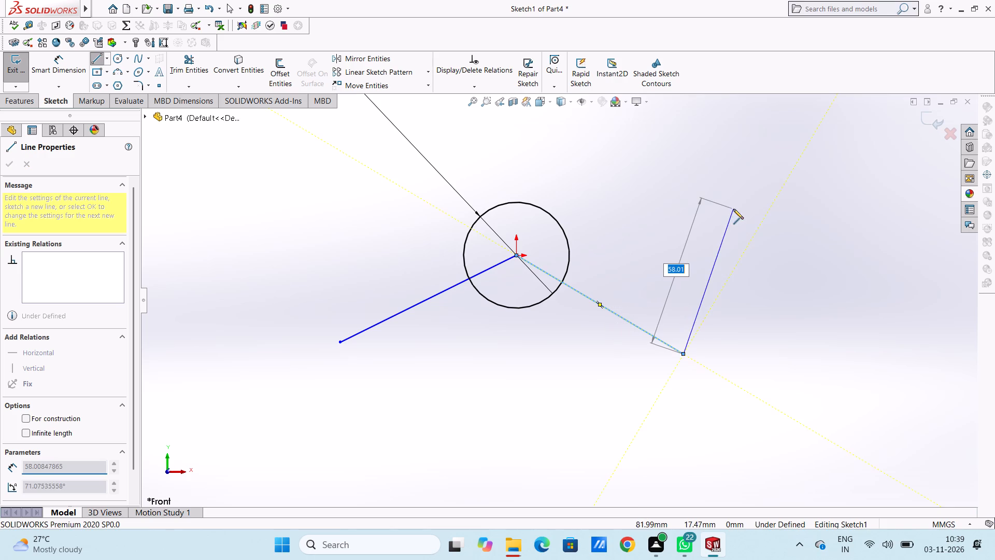
right_click(733, 209)
click(742, 213)
click(729, 215)
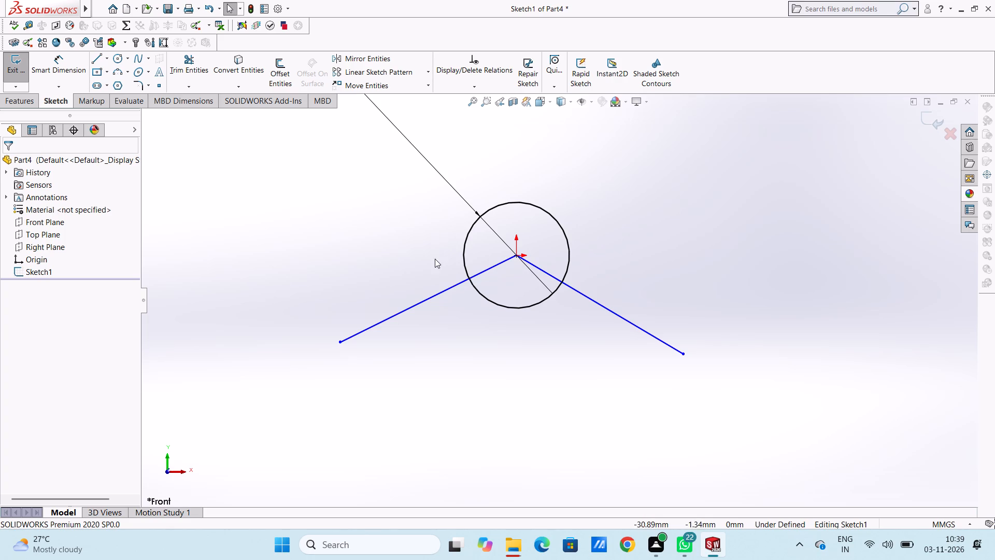
Dimension the angle between the left sloping line and the downward vertical through the origin as 45°.
click(55, 64)
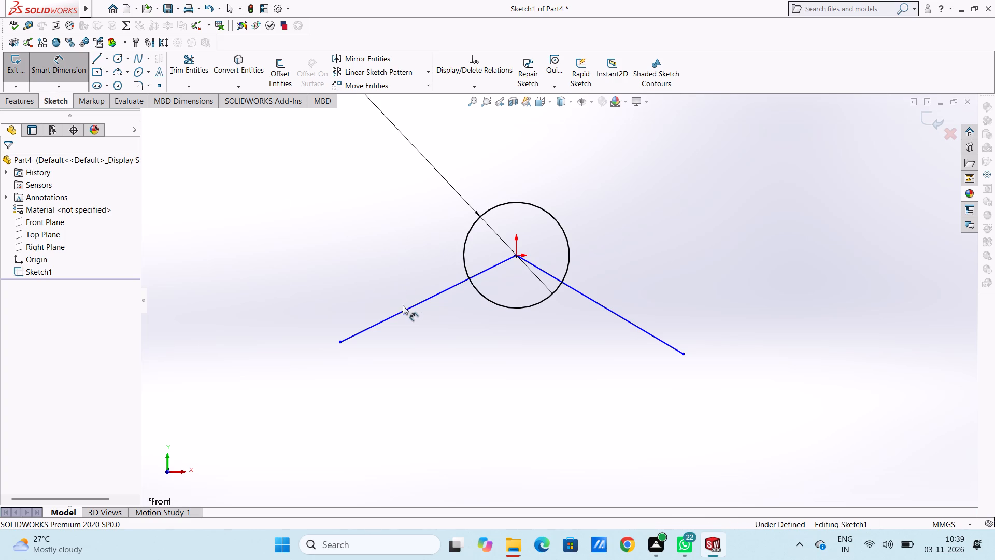
click(404, 309)
click(519, 255)
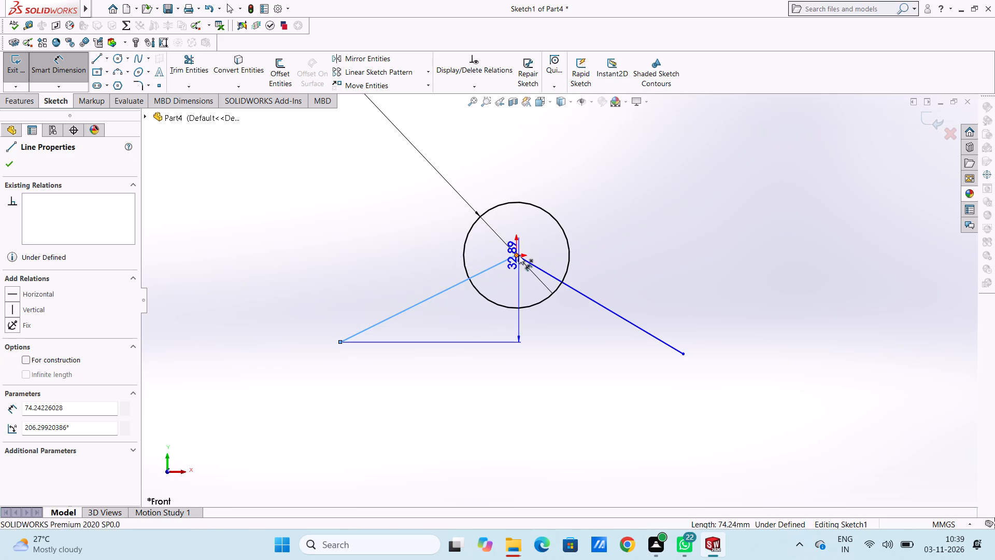
click(517, 279)
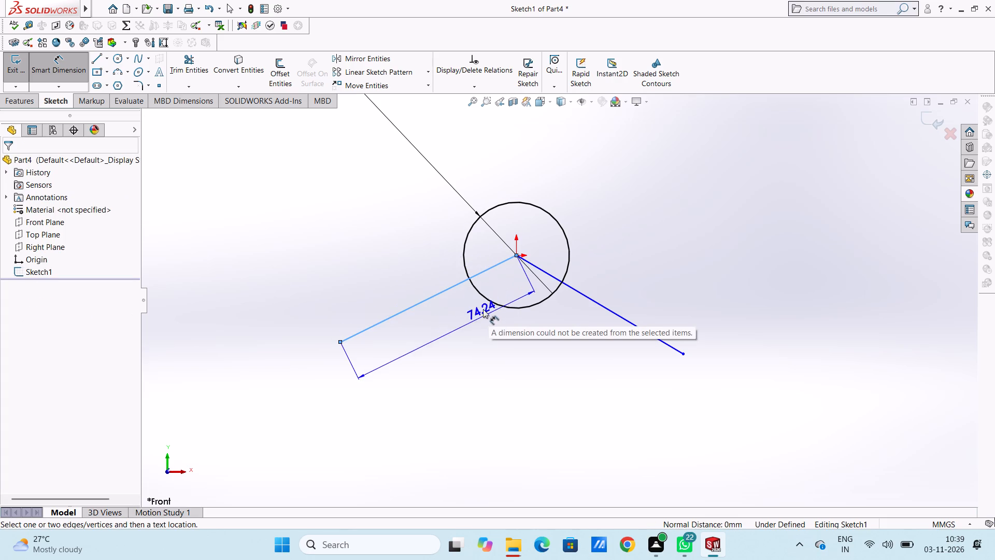
click(516, 256)
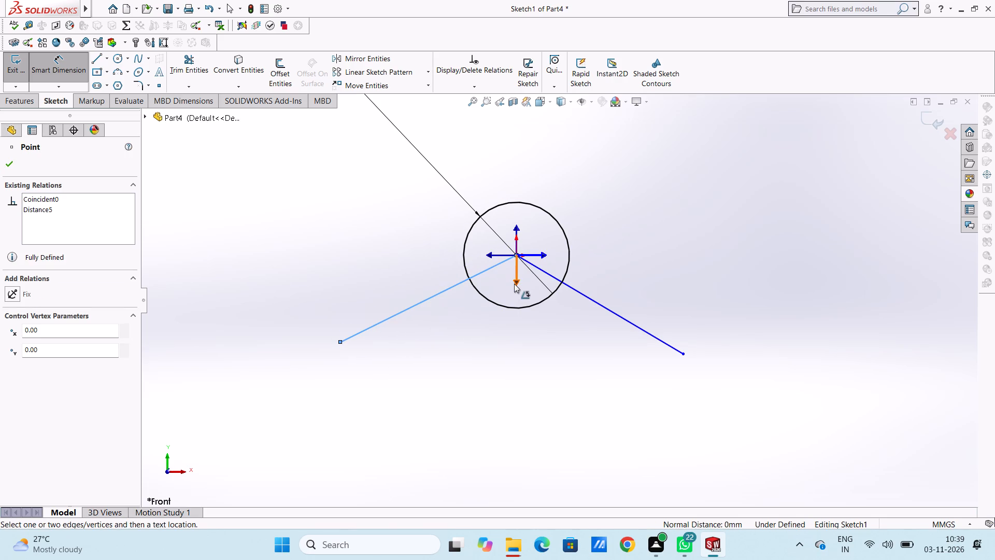
click(514, 284)
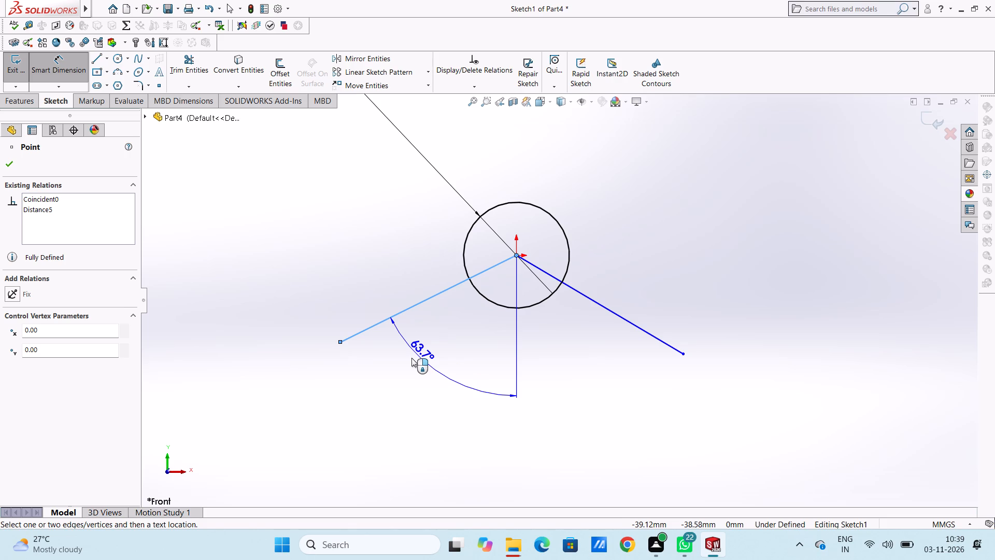
click(391, 429)
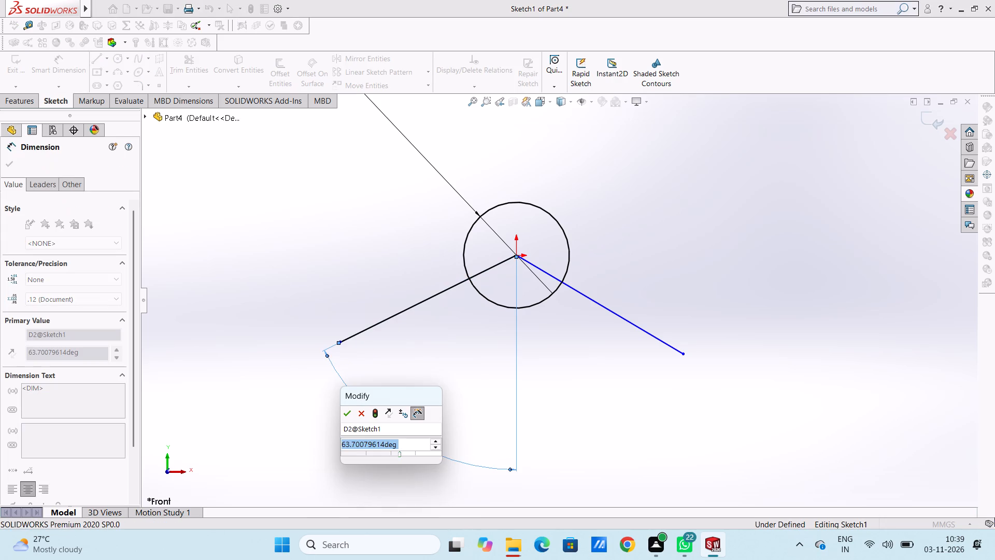
text(45)
key(Return)
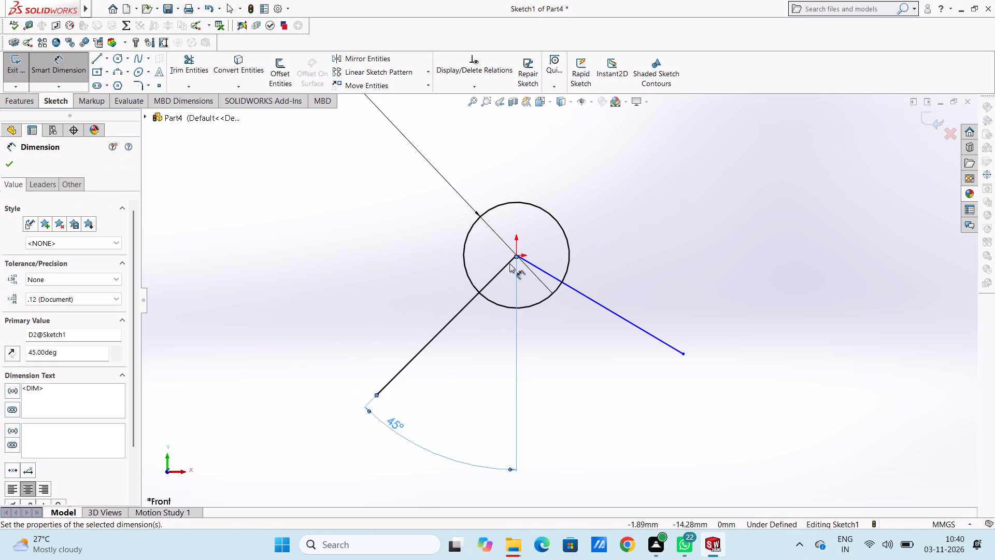
click(390, 284)
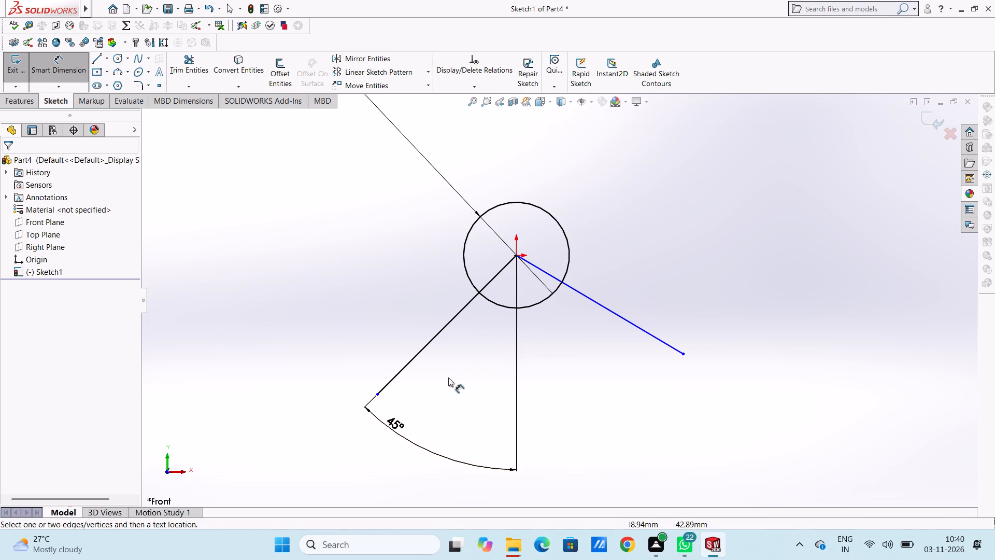
Change the left sloping line's angle from the vertical to 60°.
double_click(391, 420)
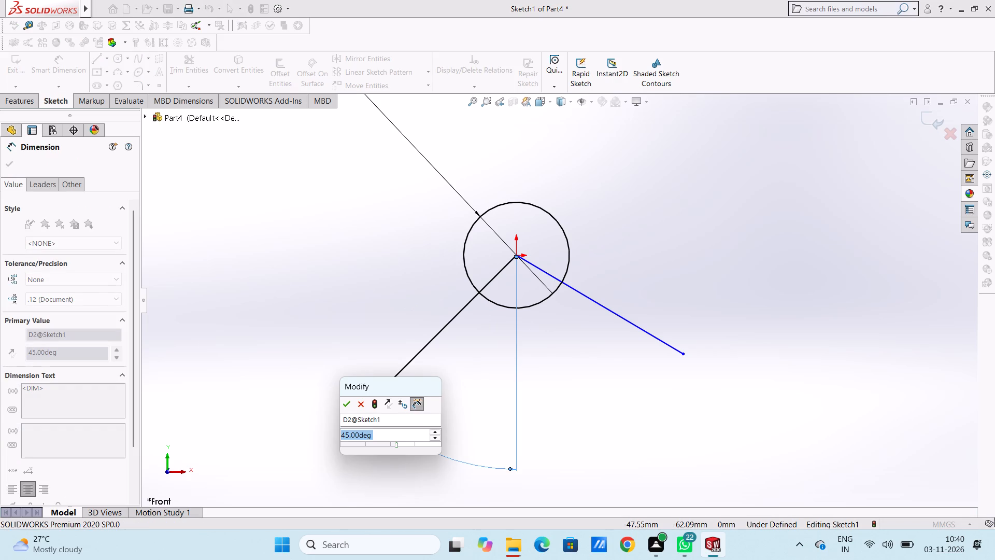
text(60)
key(Return)
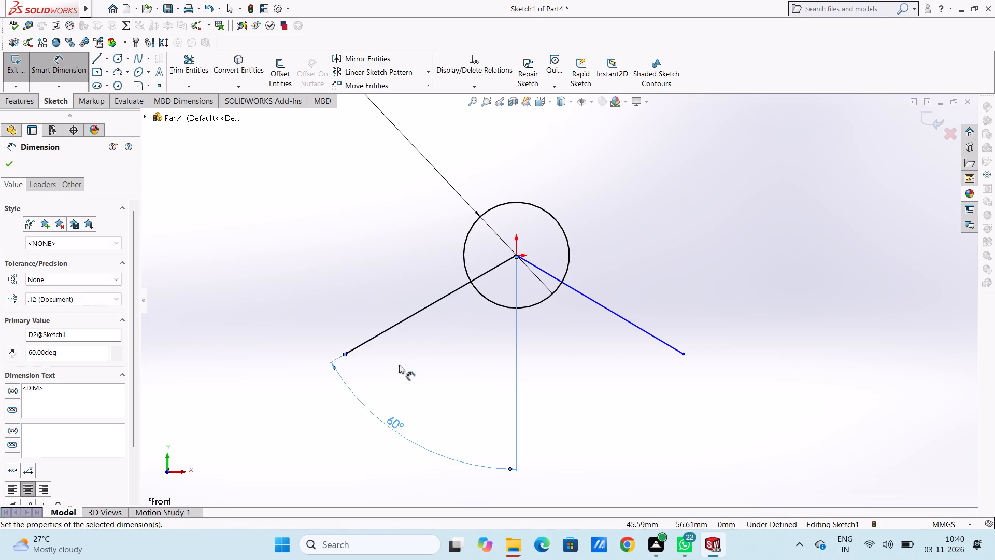
click(400, 293)
Dimension the angle between the right sloping line and the downward vertical through the origin as 60°.
click(628, 320)
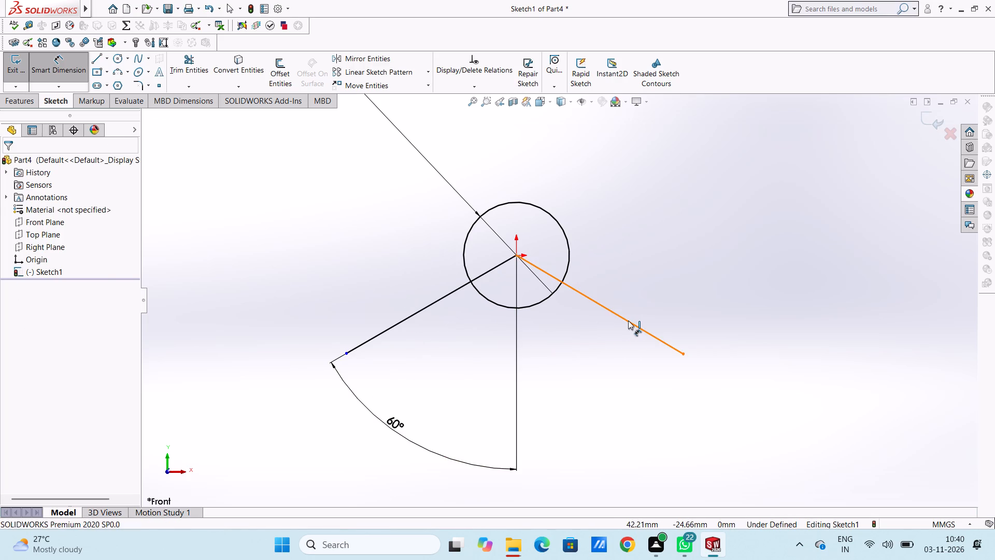
click(514, 254)
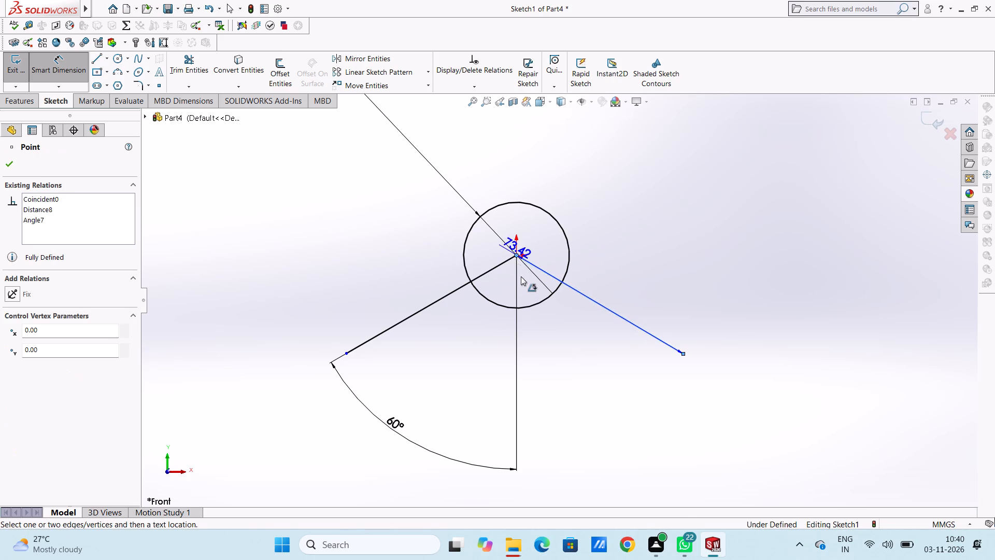
click(516, 281)
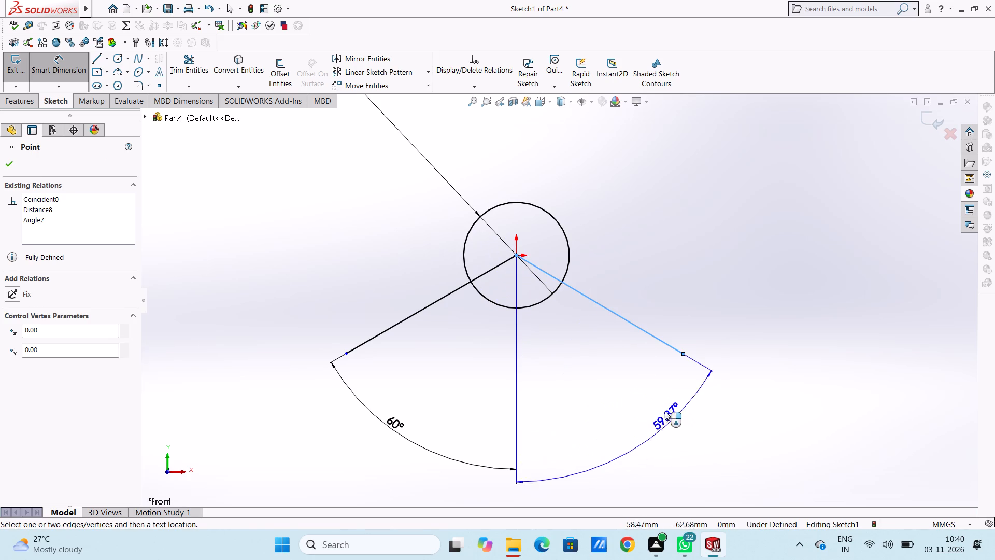
click(661, 413)
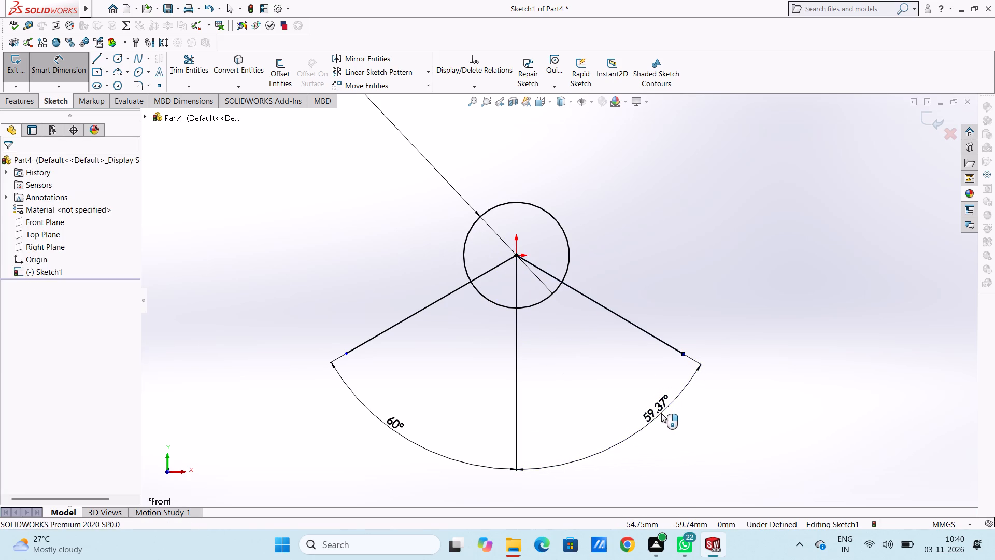
text(60)
key(Return)
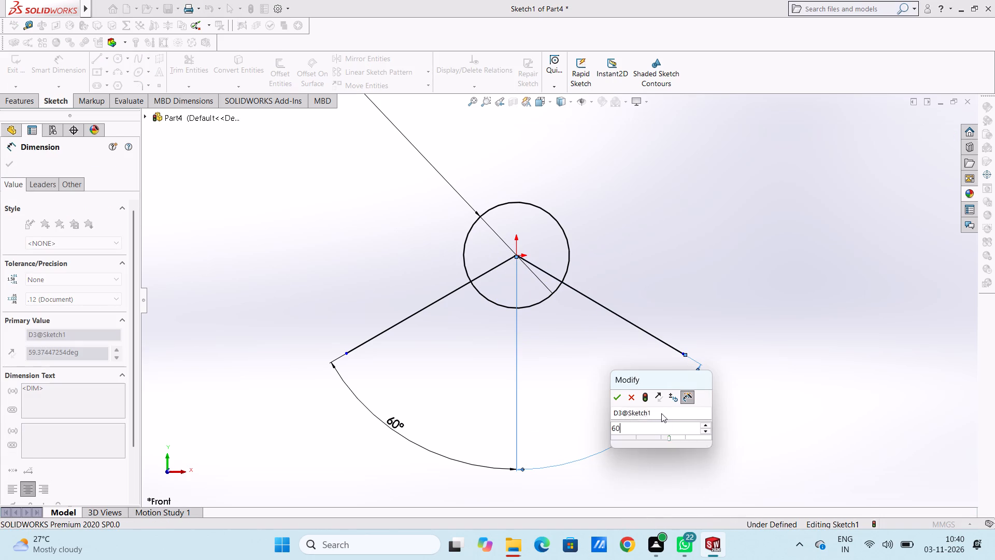
Sketch a horizontal midpoint line centred on the origin, extending 50 mm to each side.
click(542, 354)
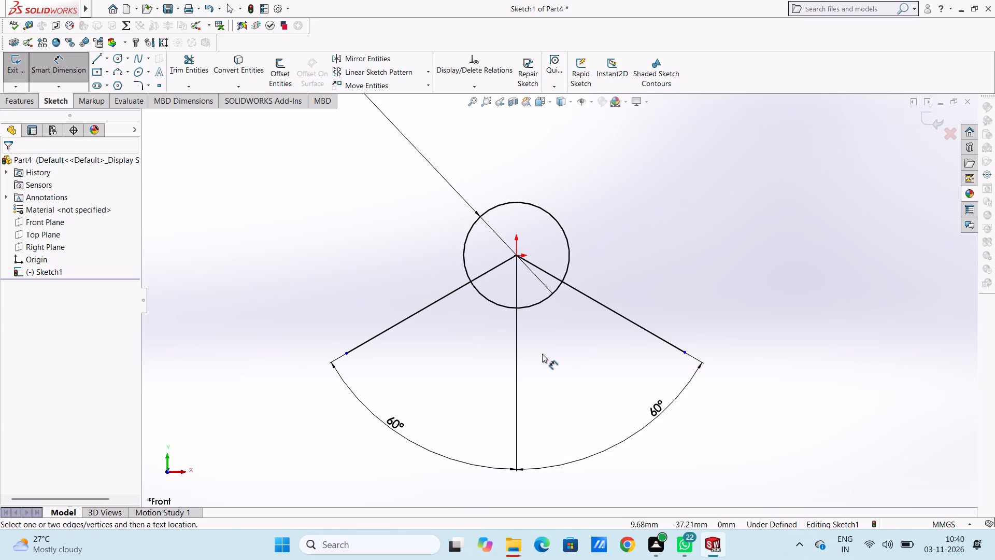
scroll(544, 302, down, 2)
scroll(544, 302, up, 2)
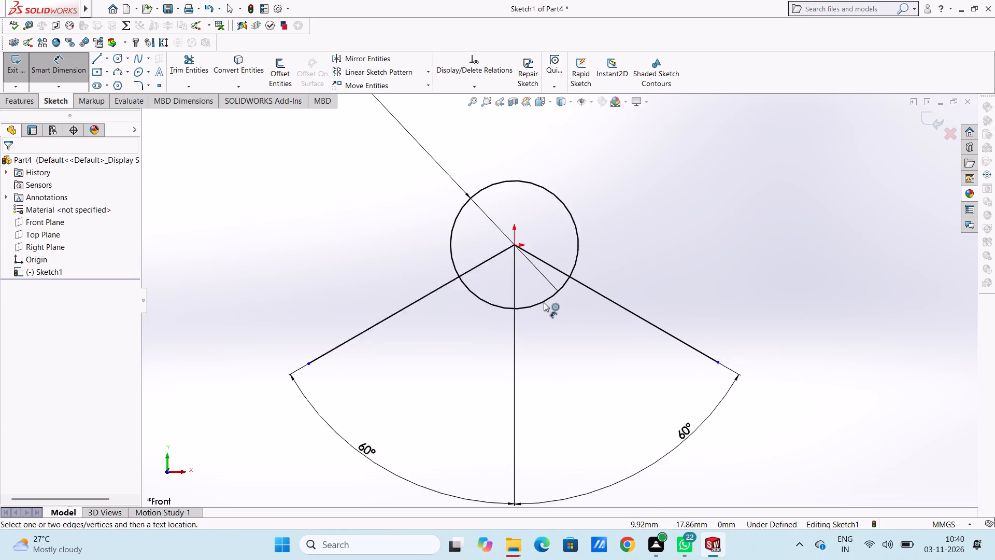
scroll(544, 302, up, 2)
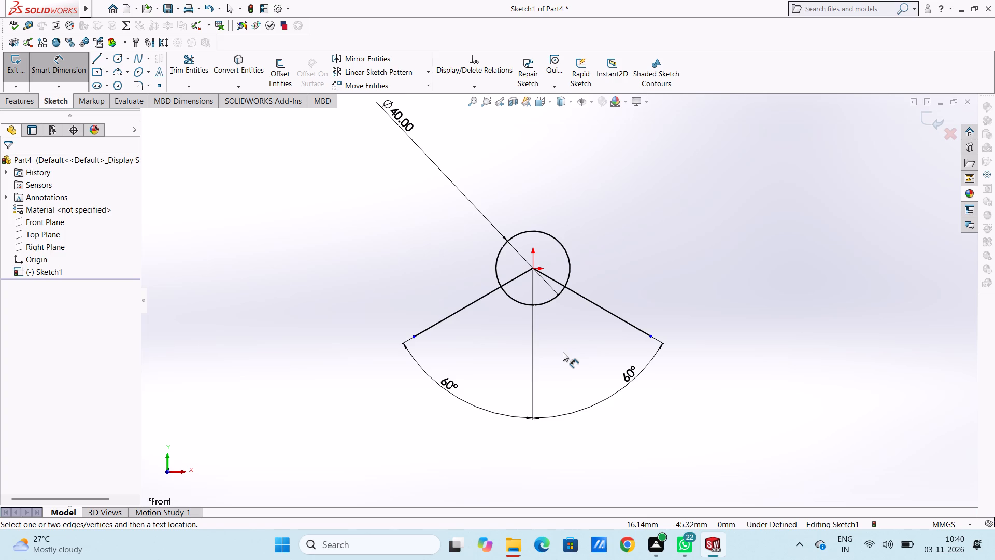
scroll(543, 311, up, 1)
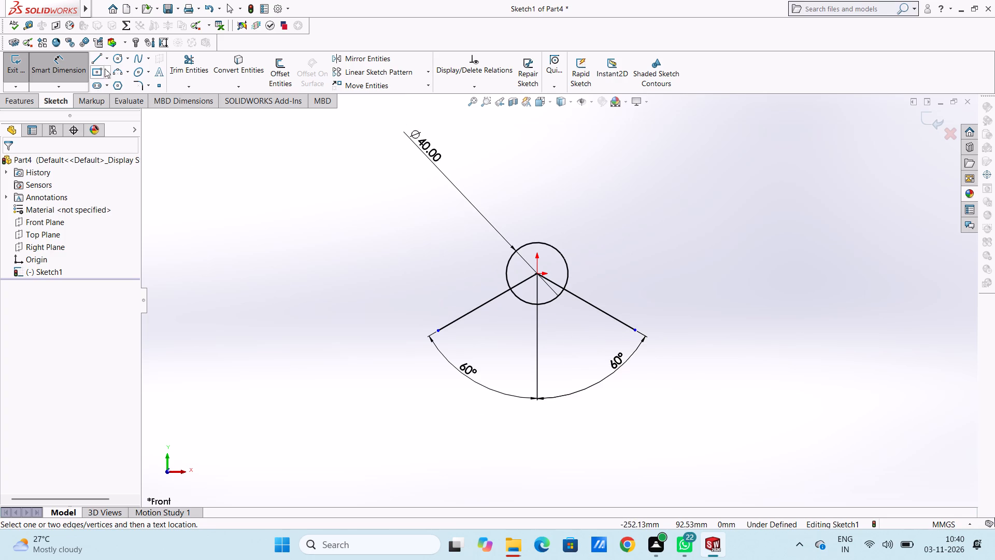
click(105, 62)
click(109, 101)
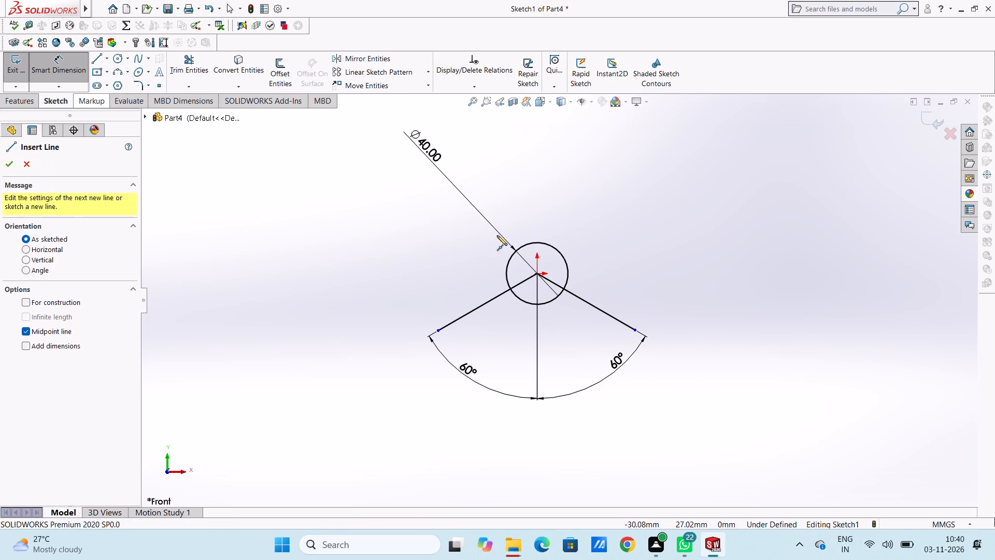
click(538, 275)
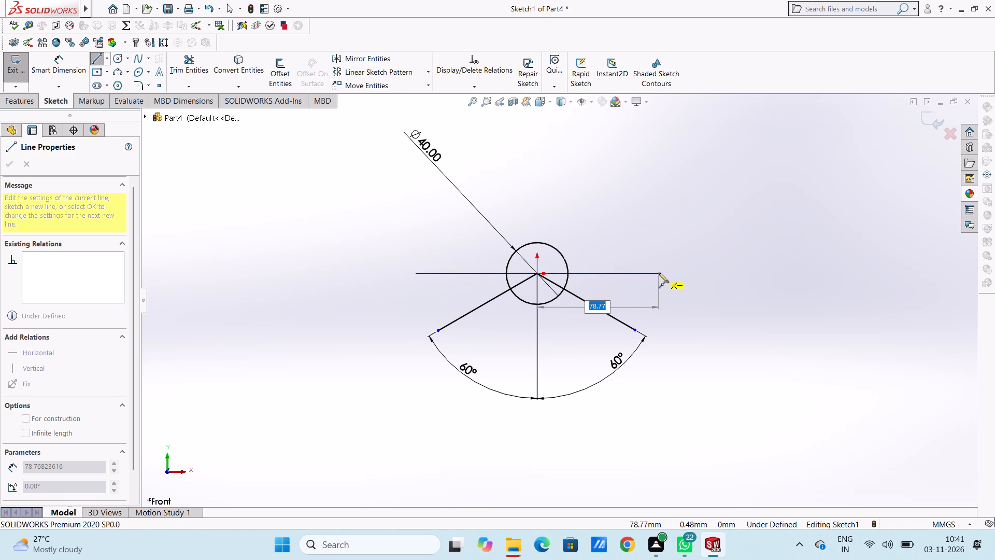
text(50)
key(Return)
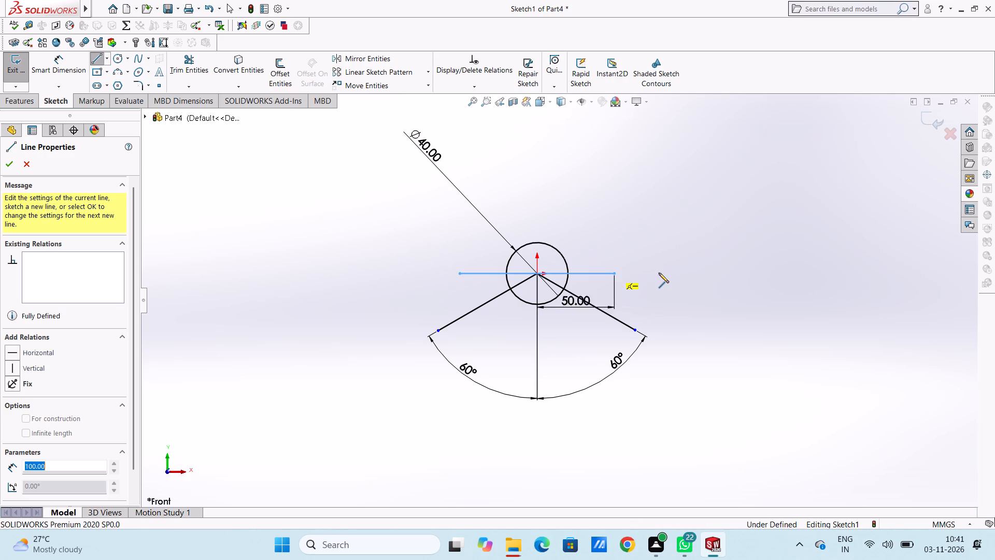
right_click(683, 147)
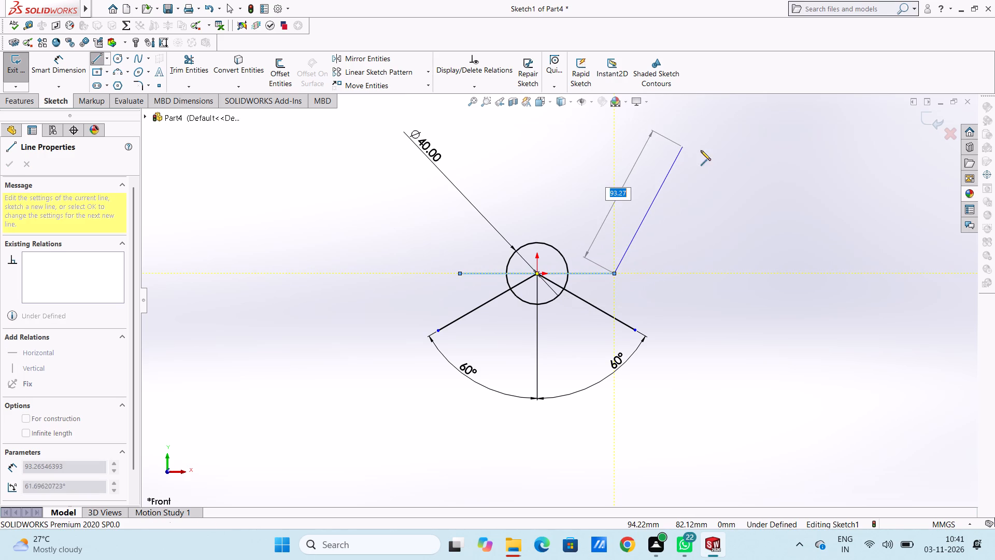
click(717, 153)
click(701, 161)
scroll(578, 297, down, 1)
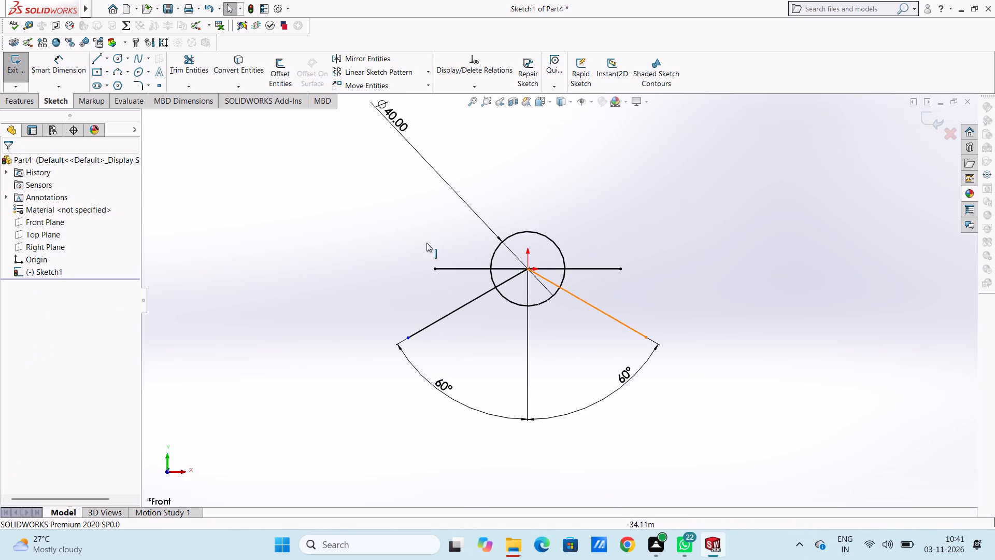
Dimension the vertical distance between the horizontal line's left end and the left sloping line's lower end.
drag(49, 57, 56, 62)
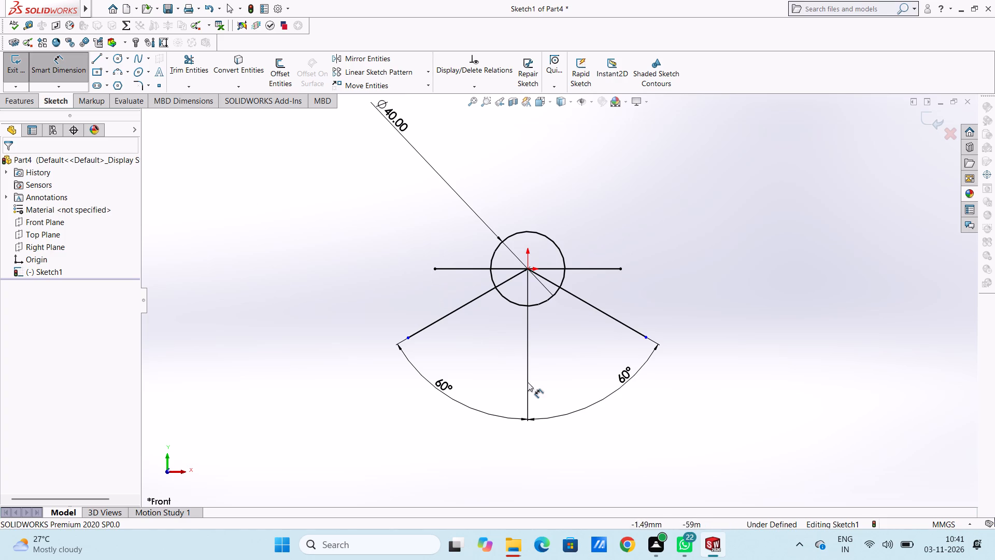
click(410, 340)
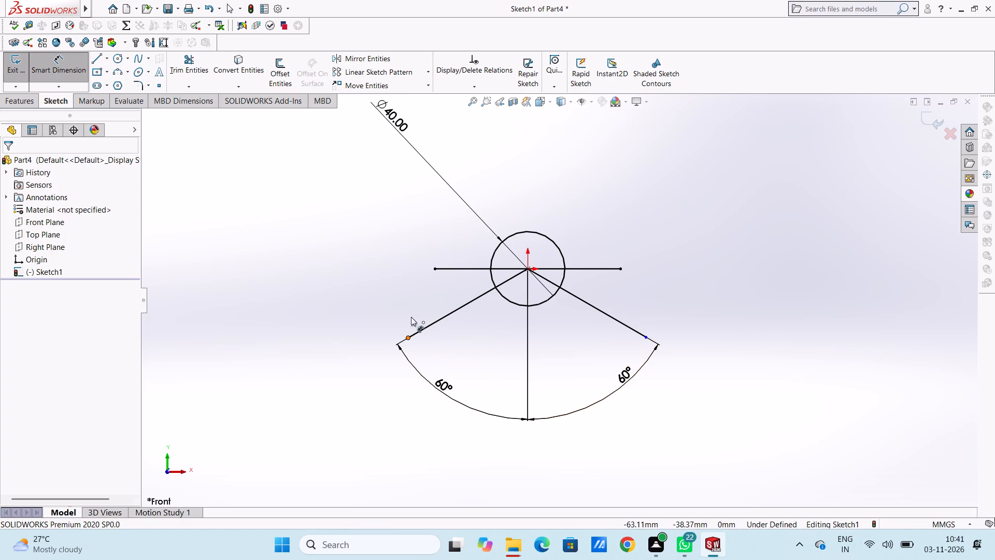
click(434, 267)
click(262, 279)
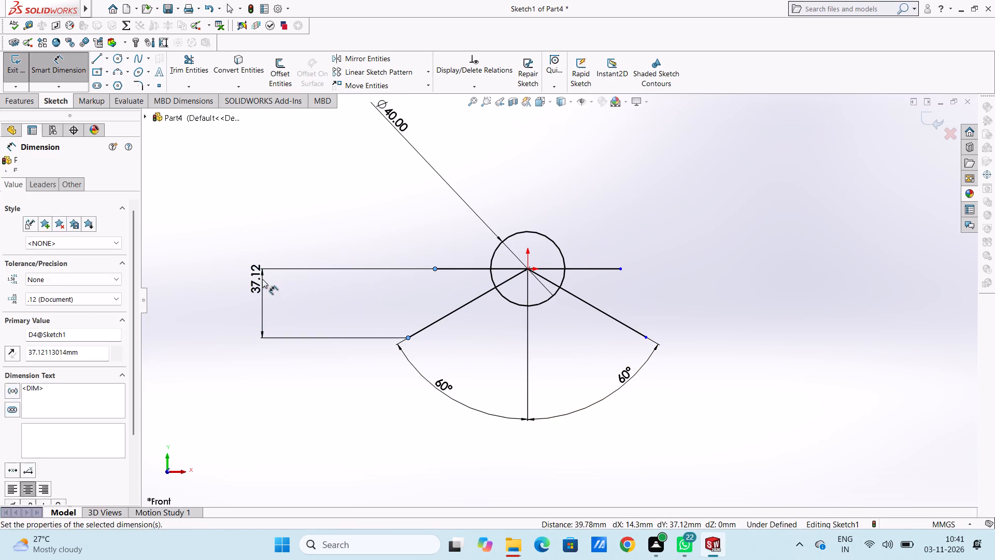
click(215, 258)
click(230, 226)
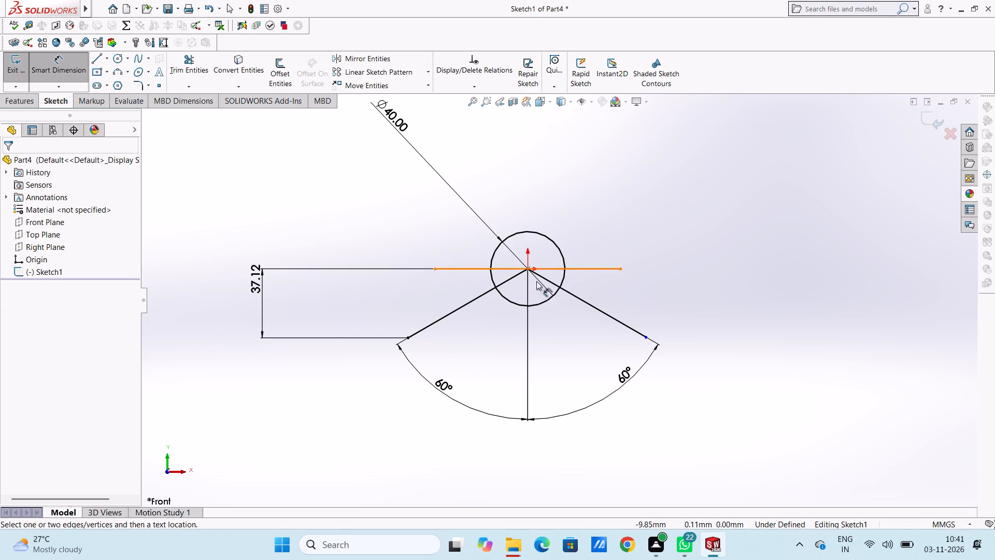
Dimension the vertical distance between the horizontal line's right end and the right sloping line's lower end.
click(647, 338)
click(623, 267)
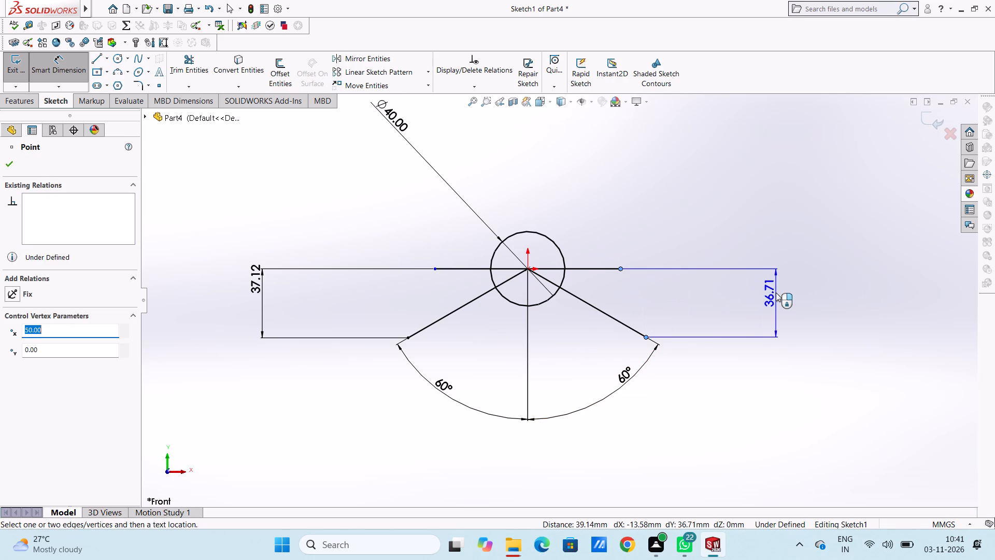
double_click(776, 293)
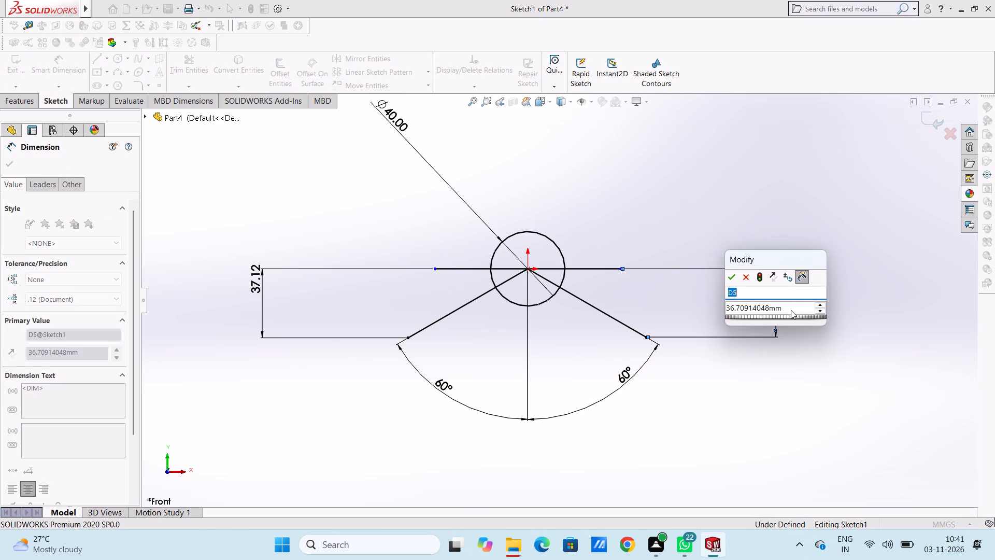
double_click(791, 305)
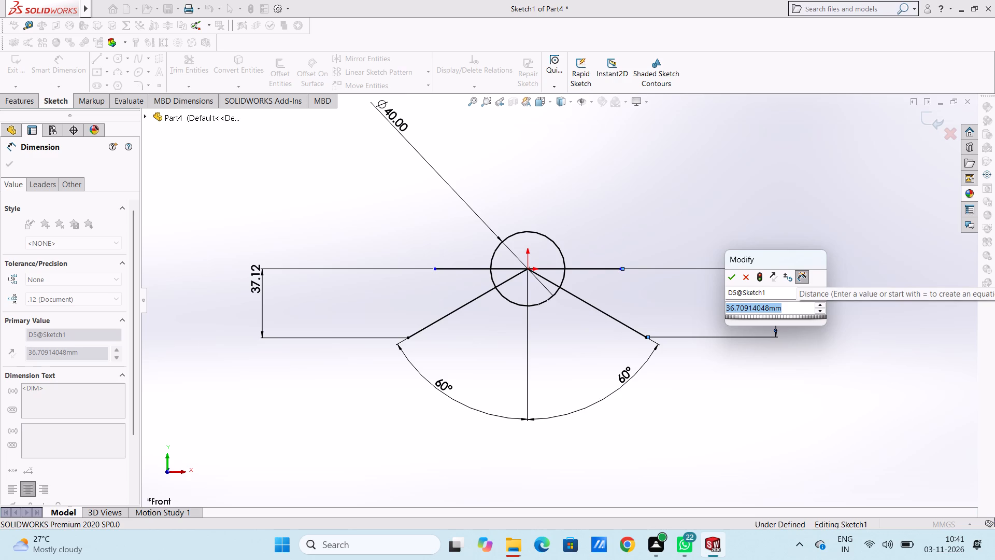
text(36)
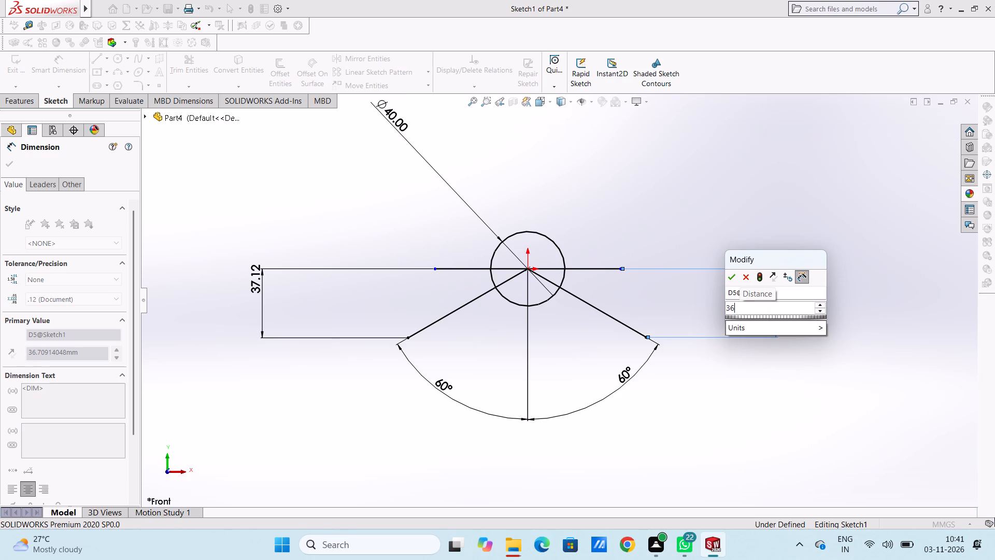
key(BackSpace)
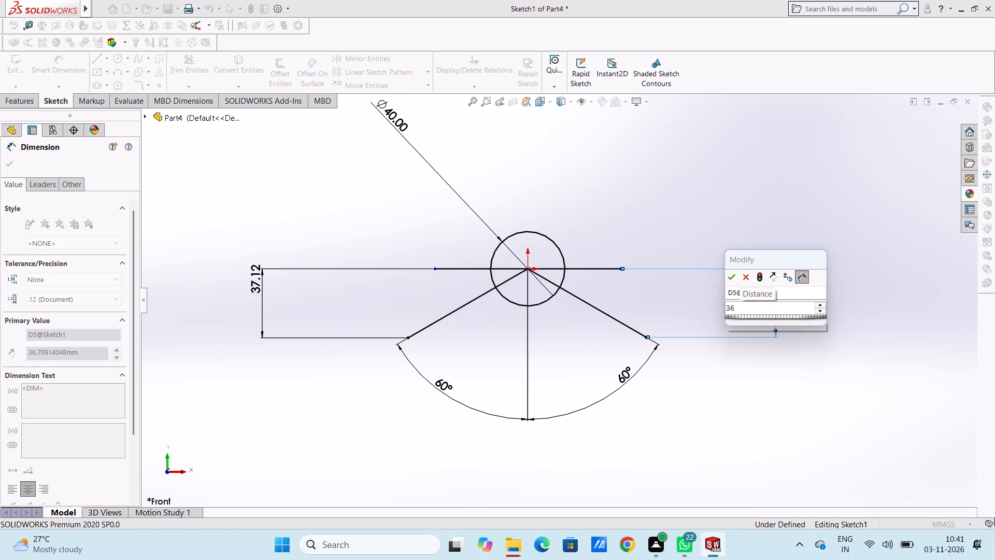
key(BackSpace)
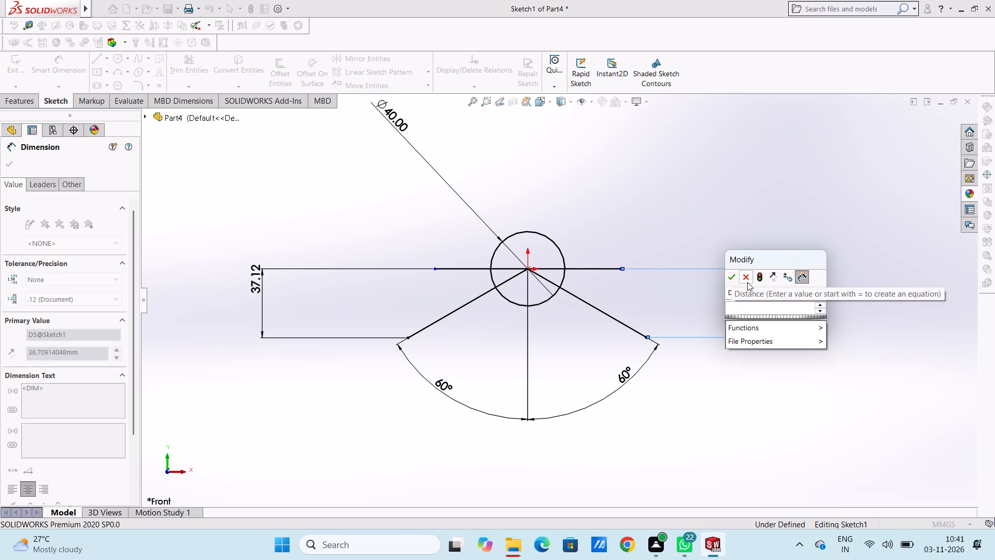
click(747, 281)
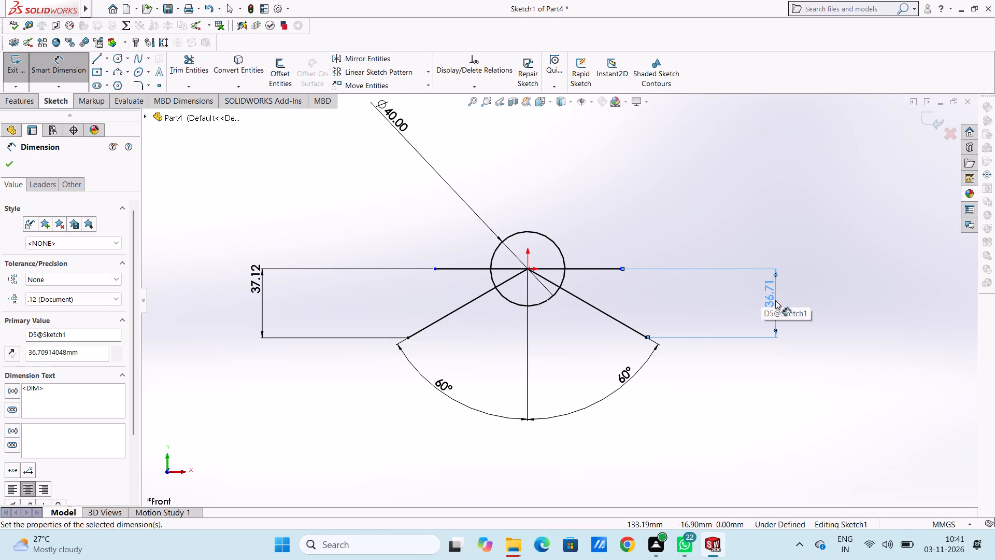
Set the vertical distance of the right sloping line's lower end below the horizontal line to 37.12 mm.
double_click(775, 300)
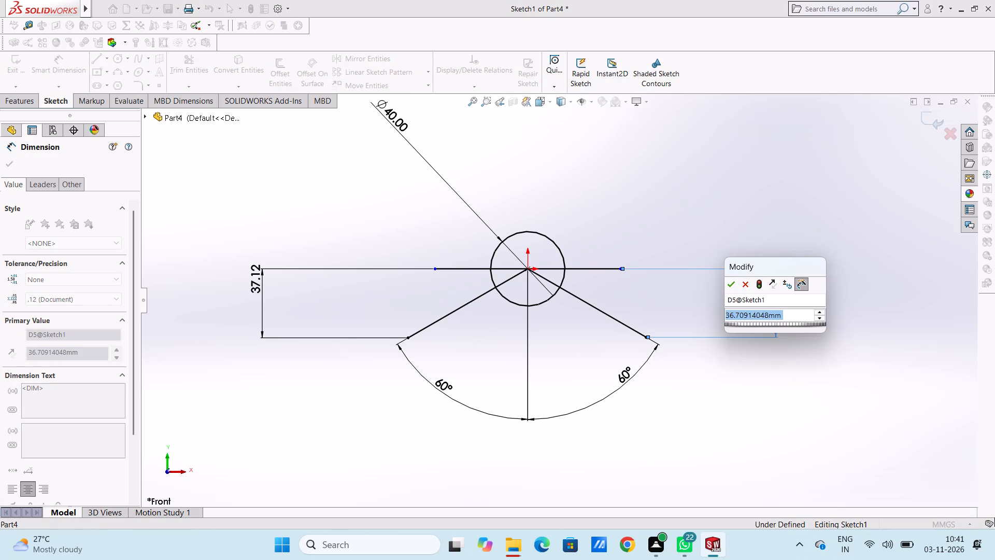
text(37)
text(.12)
key(Return)
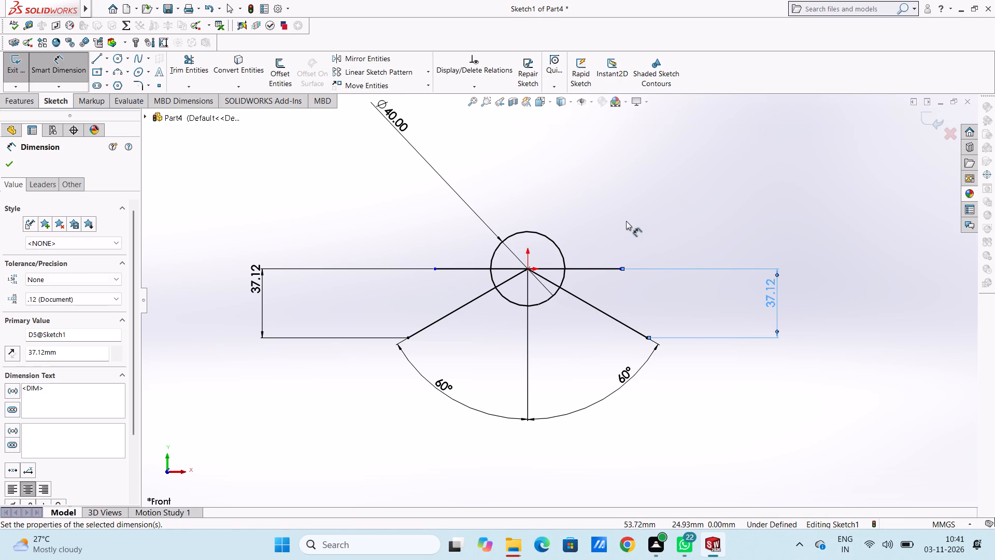
click(626, 221)
Dimension the perpendicular distance from the horizontal line's left end to the left sloping line.
scroll(577, 323, down, 2)
scroll(491, 269, up, 3)
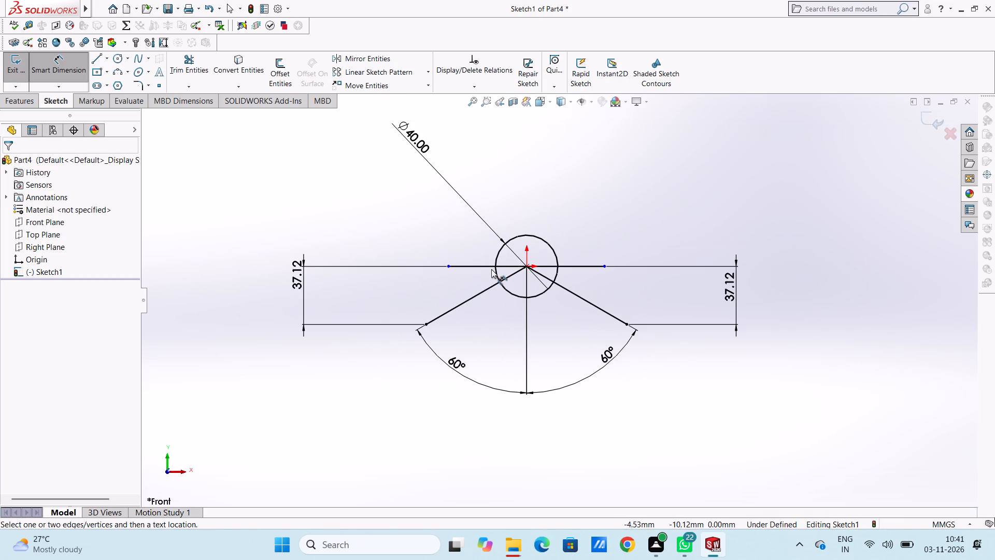
click(448, 268)
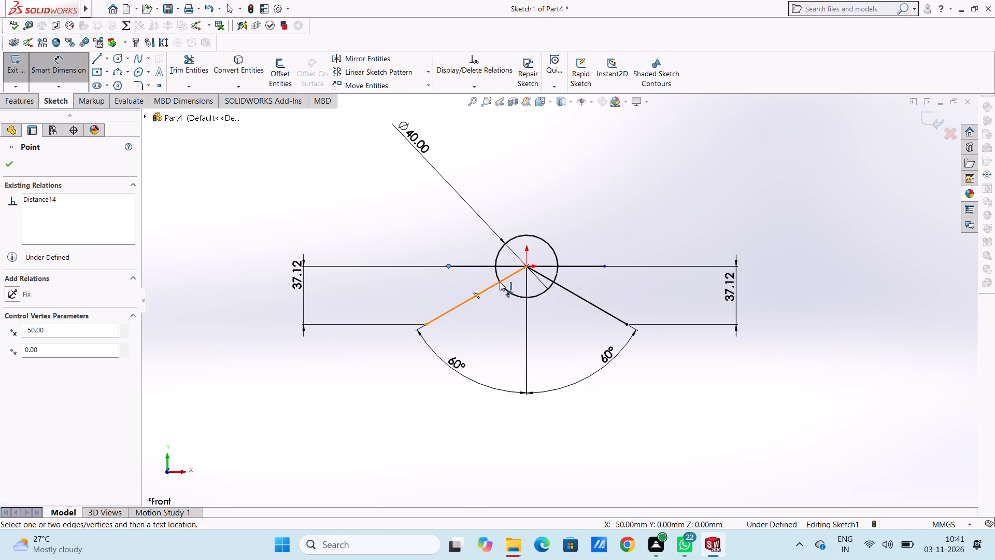
scroll(502, 294, down, 5)
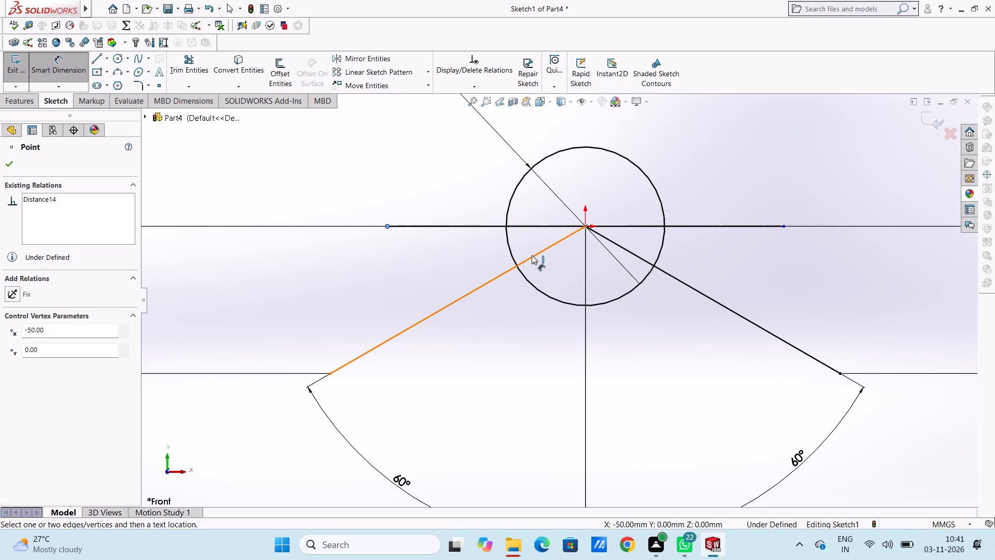
click(518, 265)
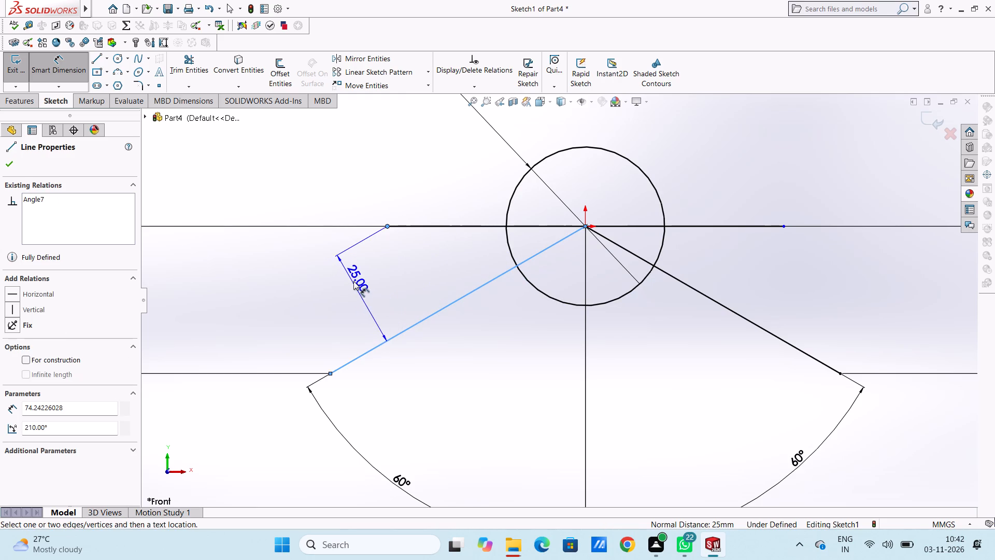
click(356, 281)
double_click(313, 264)
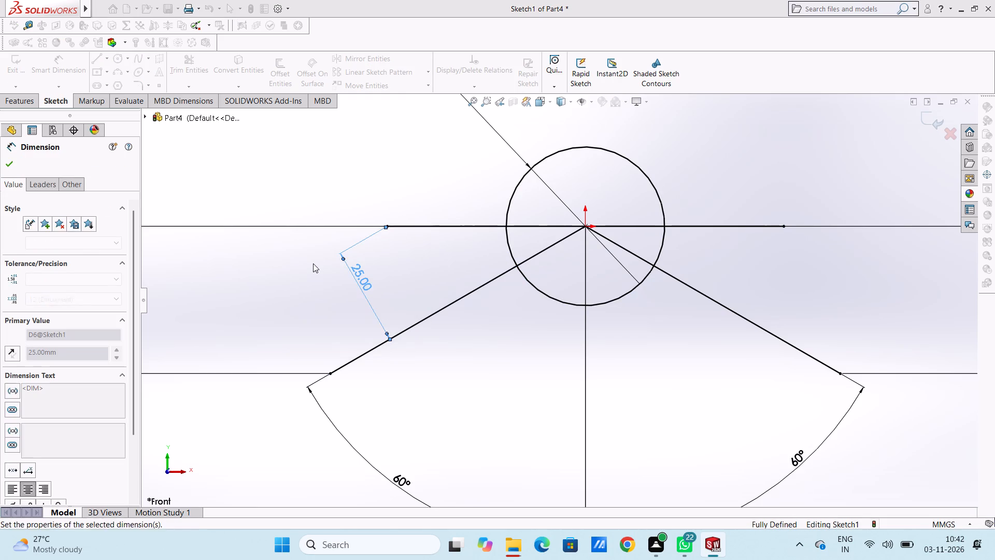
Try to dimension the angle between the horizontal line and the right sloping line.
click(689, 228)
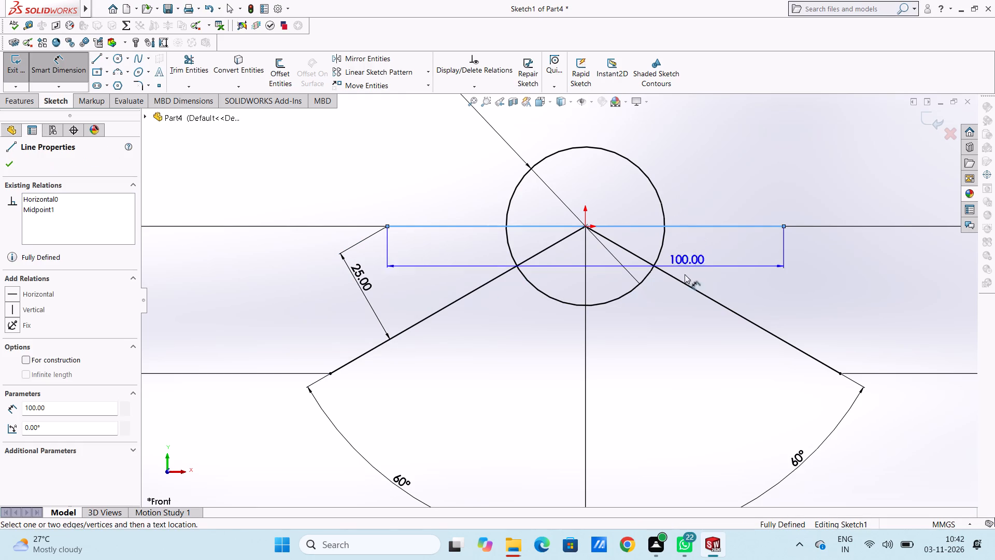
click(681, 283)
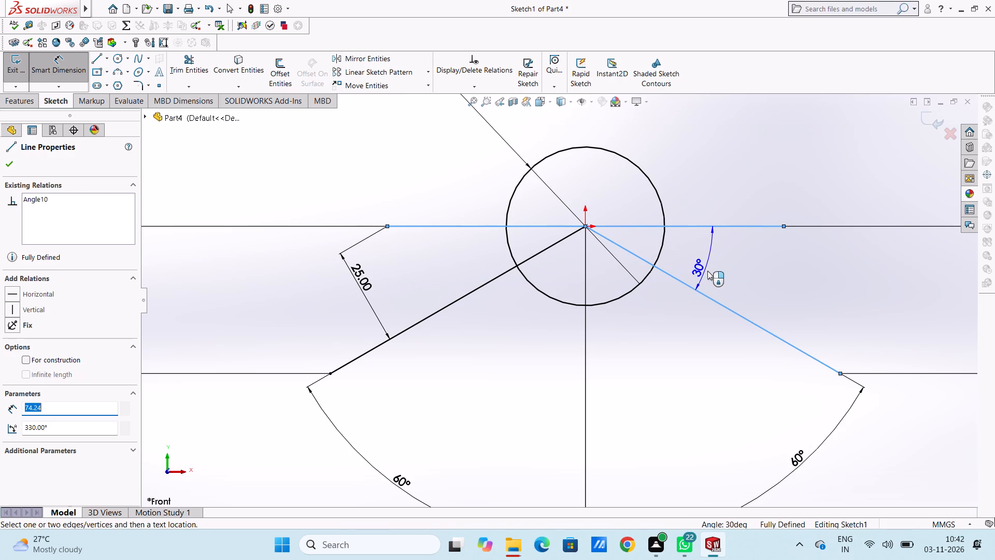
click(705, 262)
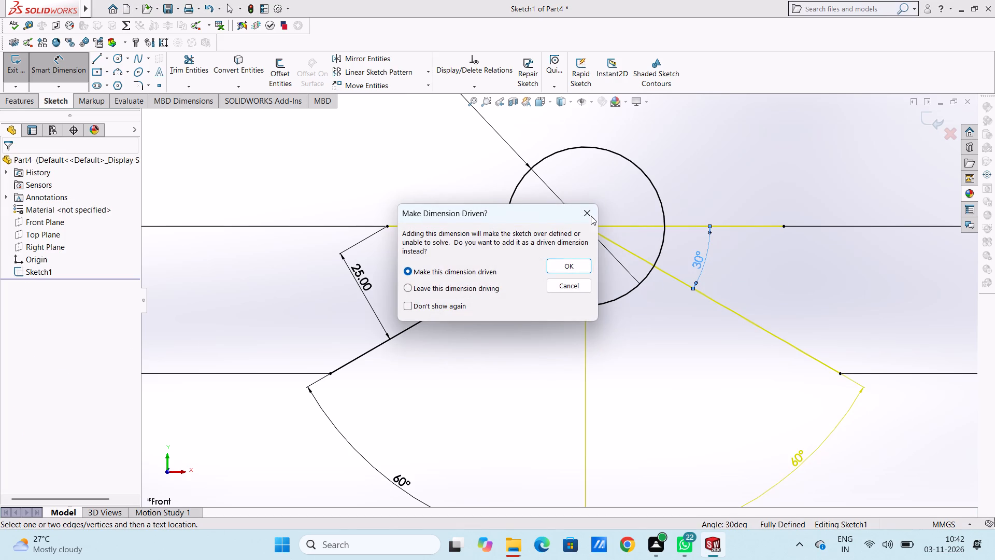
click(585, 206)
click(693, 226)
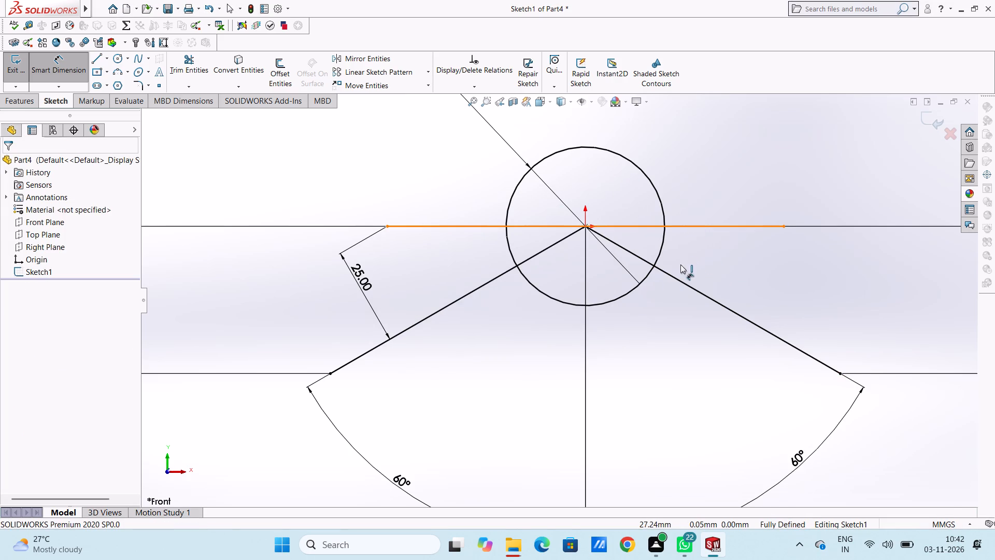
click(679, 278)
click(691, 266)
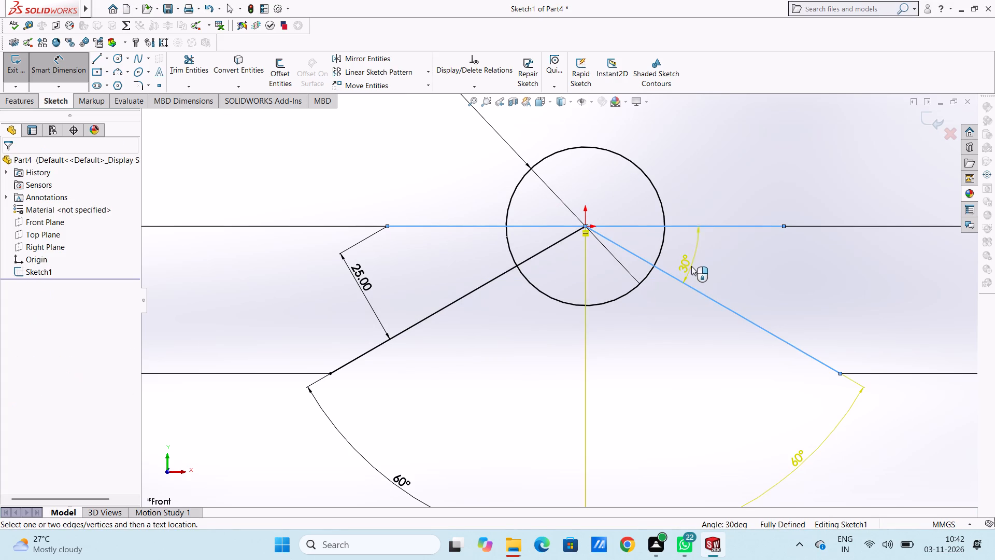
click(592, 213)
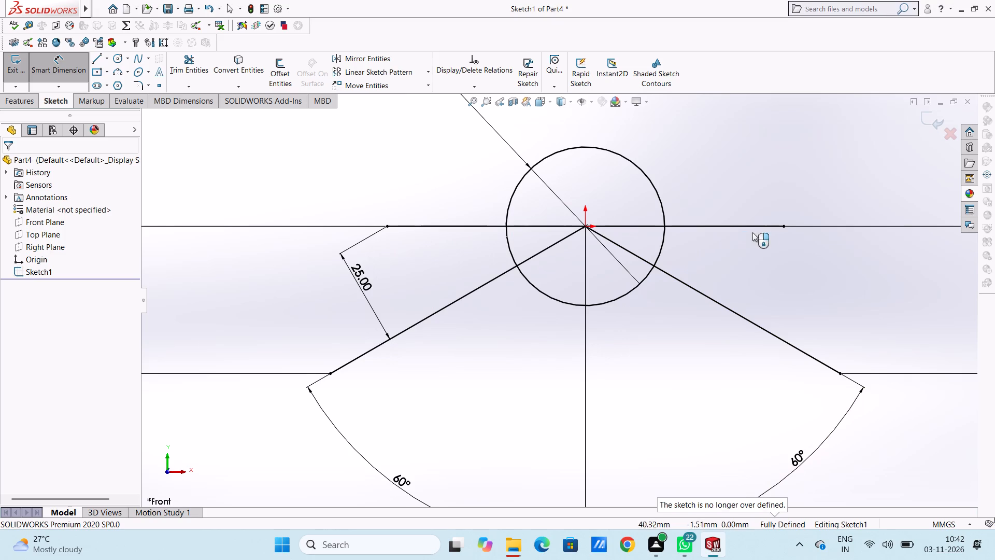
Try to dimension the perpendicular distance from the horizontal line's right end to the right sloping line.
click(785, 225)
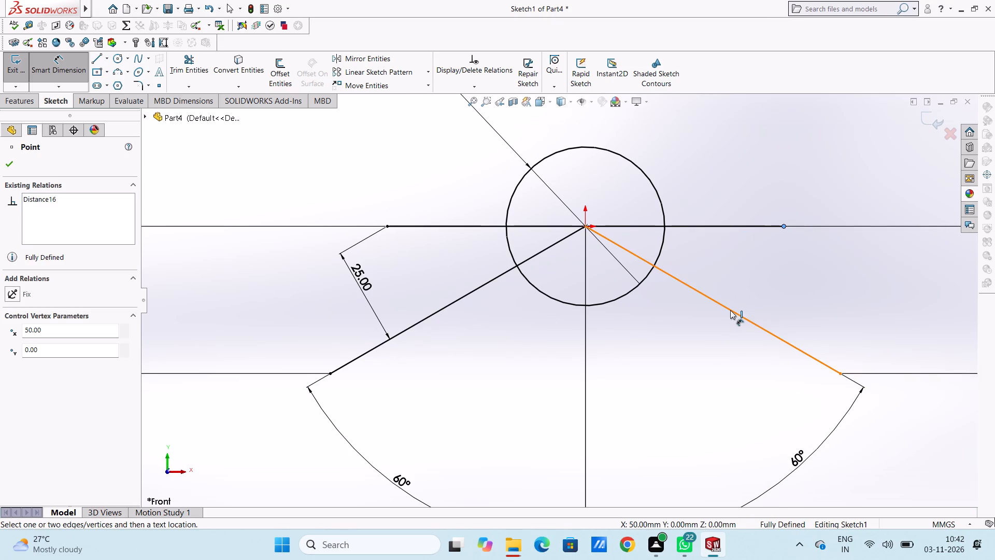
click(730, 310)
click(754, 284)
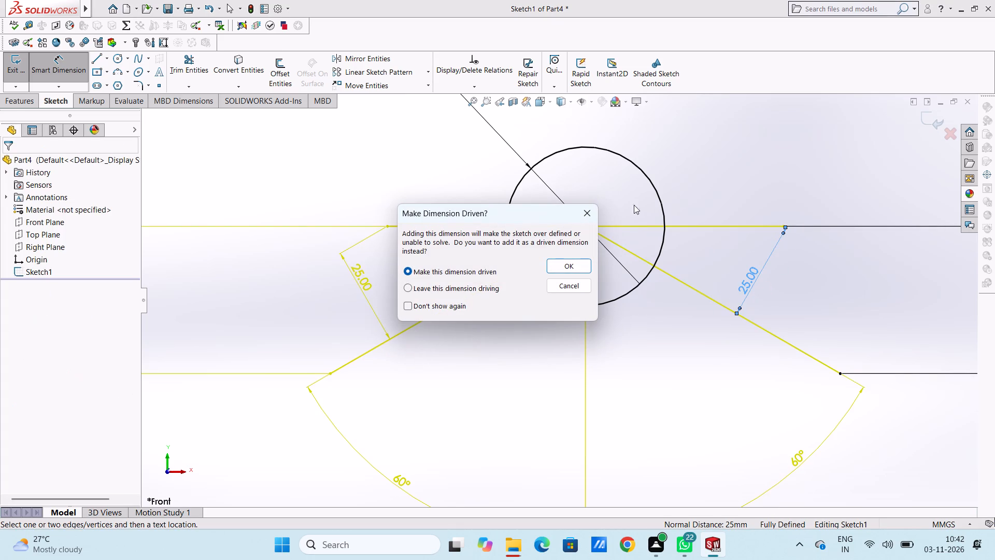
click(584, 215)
Delete the perpendicular dimension between the horizontal line's left end and the left sloping line.
scroll(629, 317, up, 5)
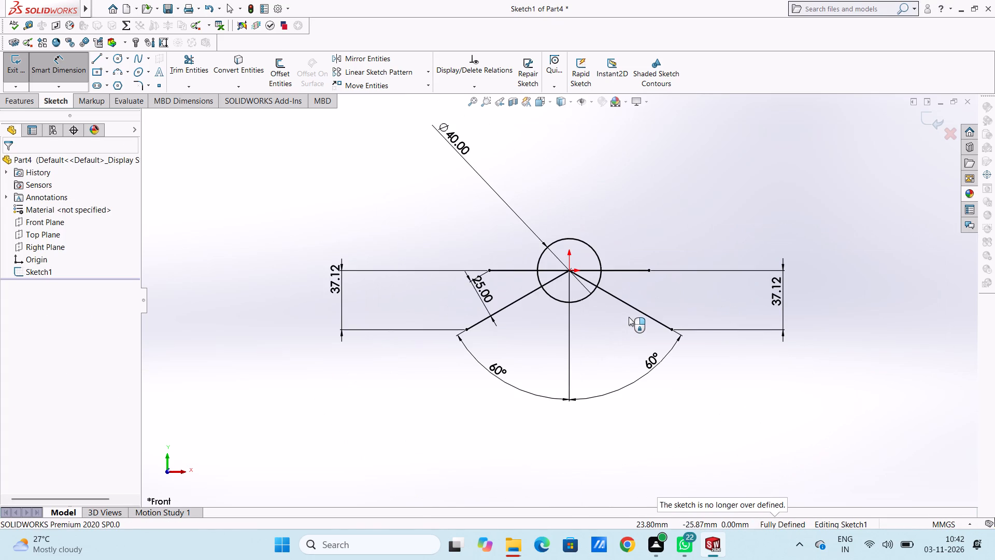
scroll(534, 316, down, 2)
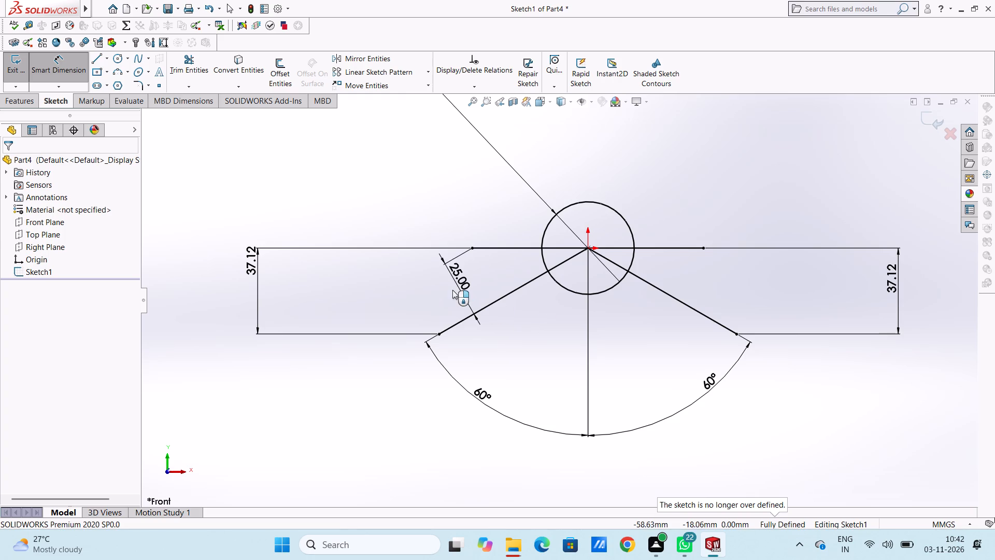
click(457, 283)
click(408, 261)
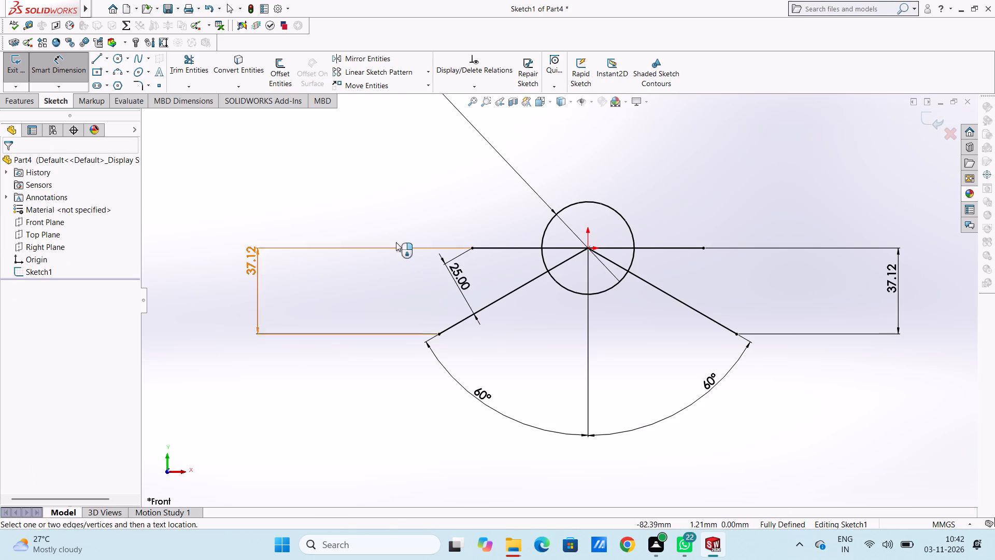
click(70, 78)
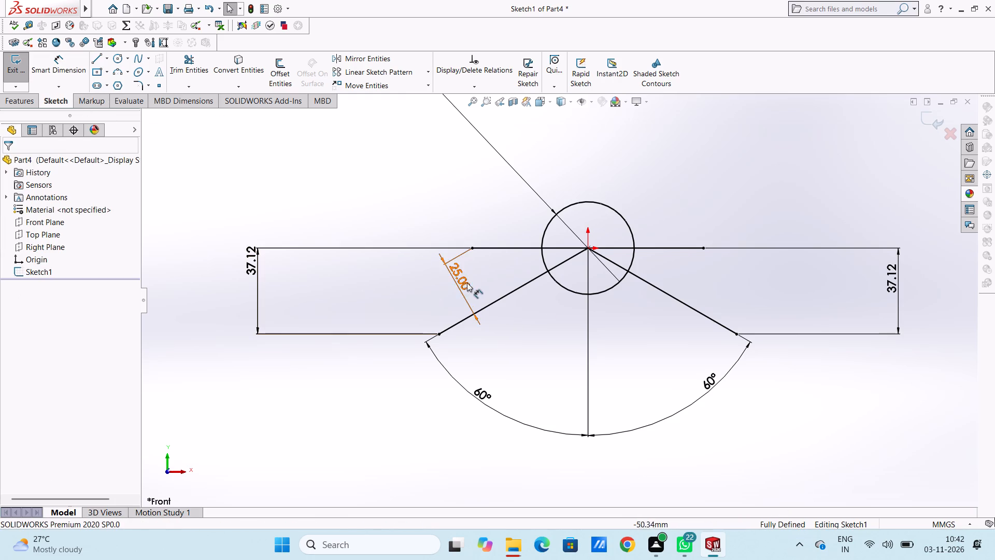
click(460, 283)
right_click(360, 187)
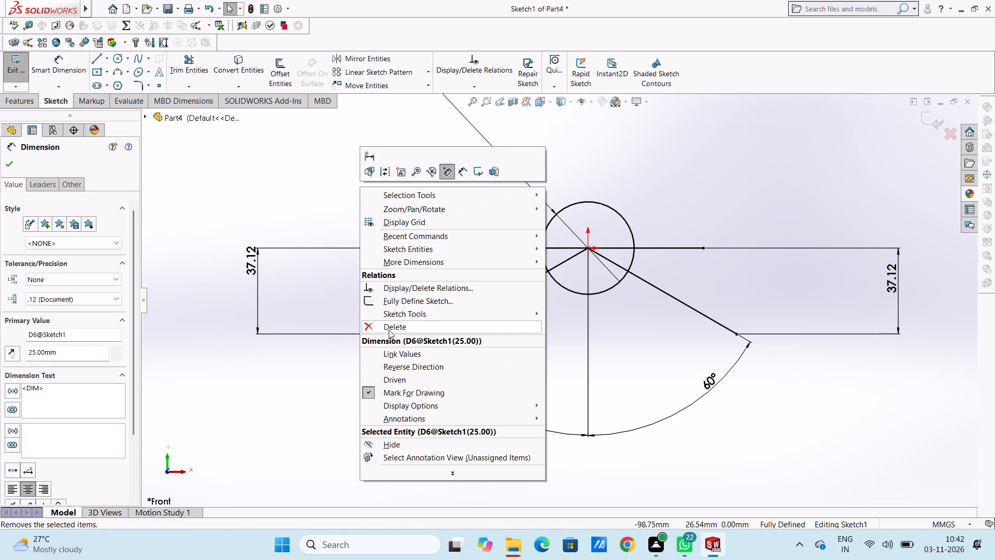
click(389, 327)
scroll(438, 282, up, 4)
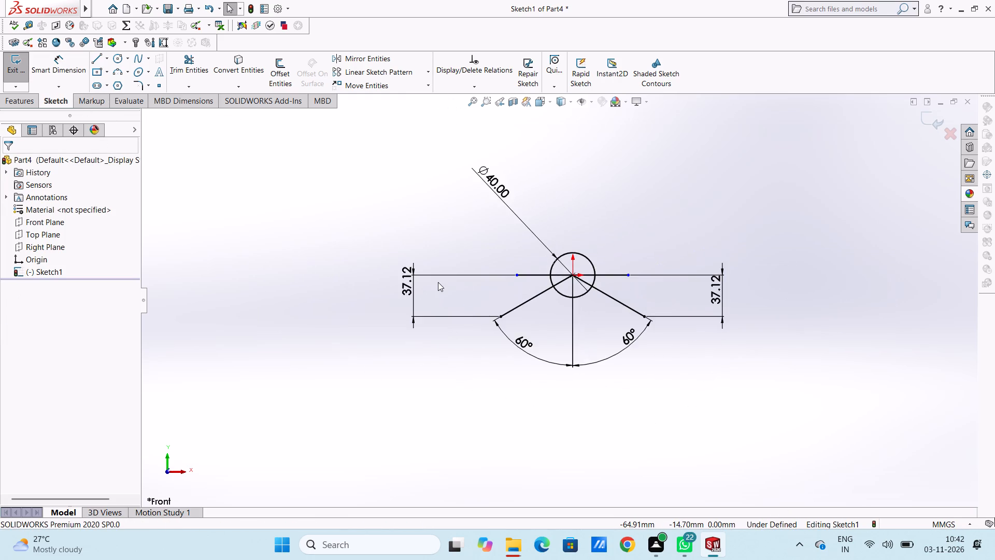
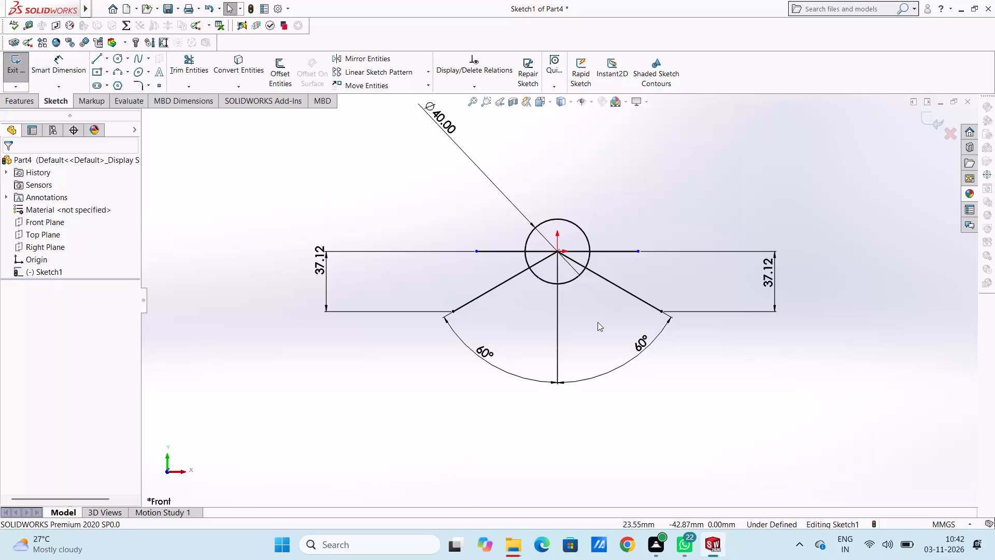
Dimension the horizontal distance from the horizontal line's left end to the circle's centre, placing it above the sketch.
click(57, 62)
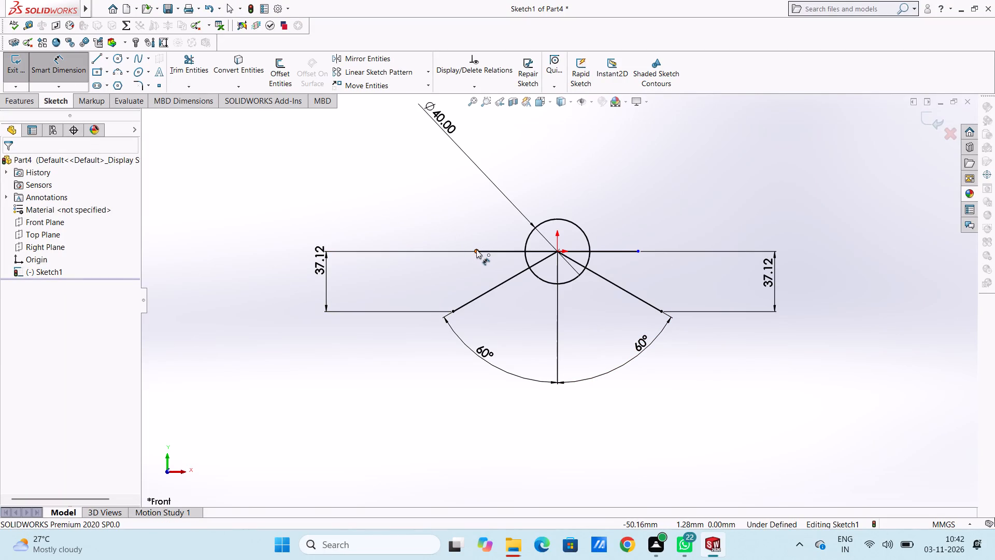
click(475, 252)
click(556, 252)
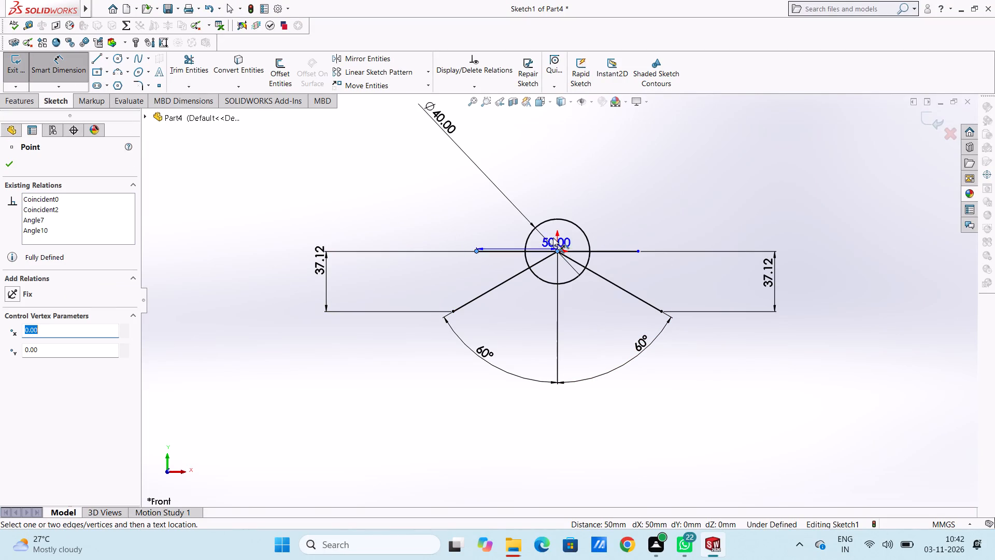
scroll(538, 157, up, 3)
click(416, 172)
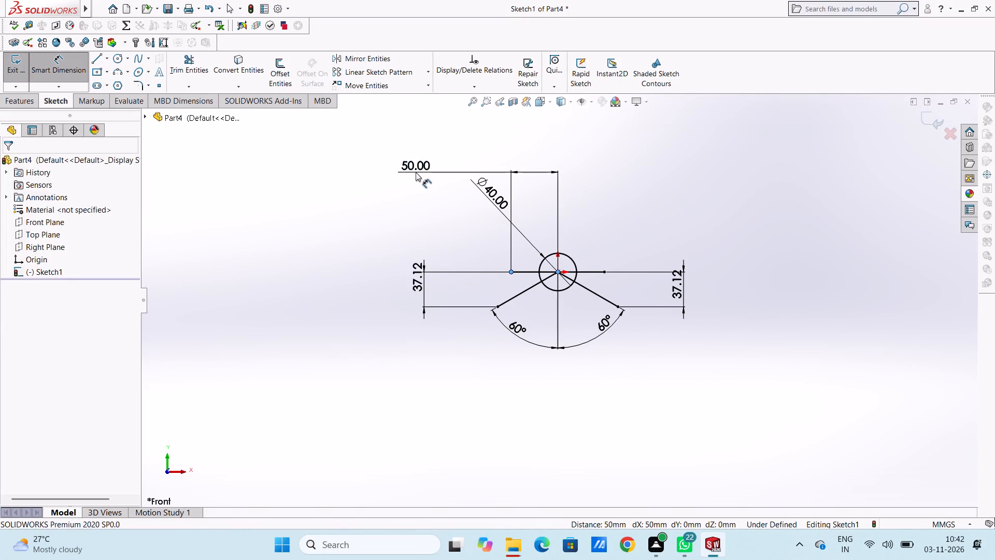
click(371, 152)
click(351, 175)
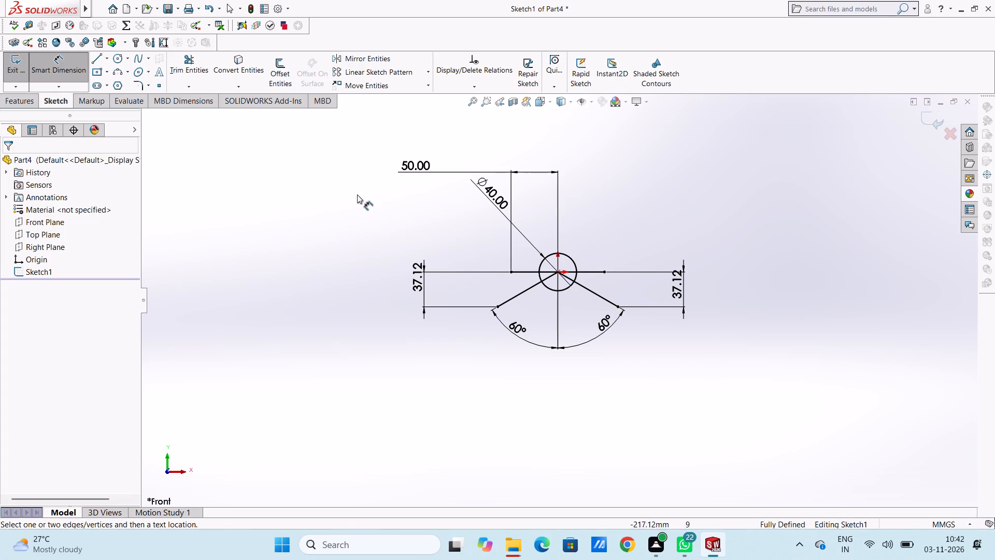
scroll(582, 316, down, 1)
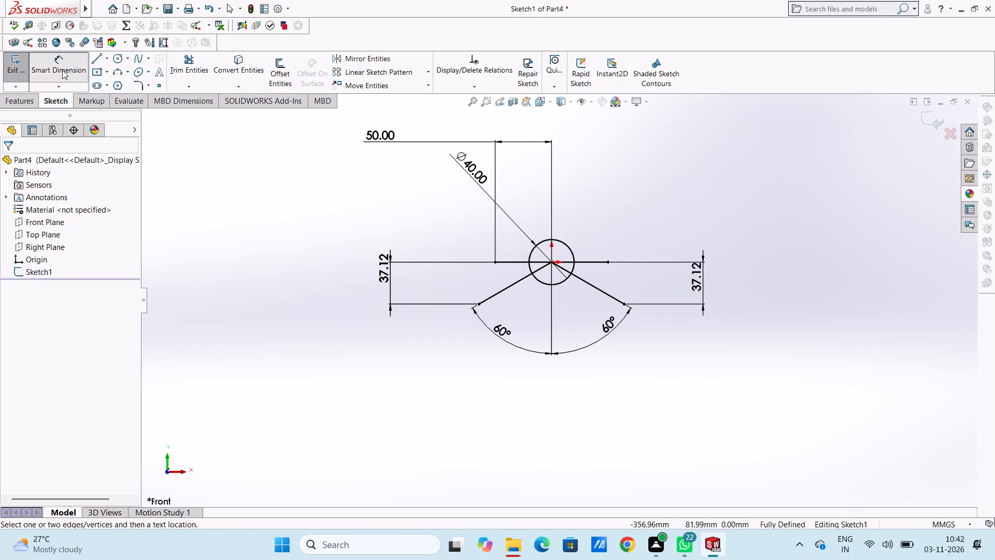
click(62, 69)
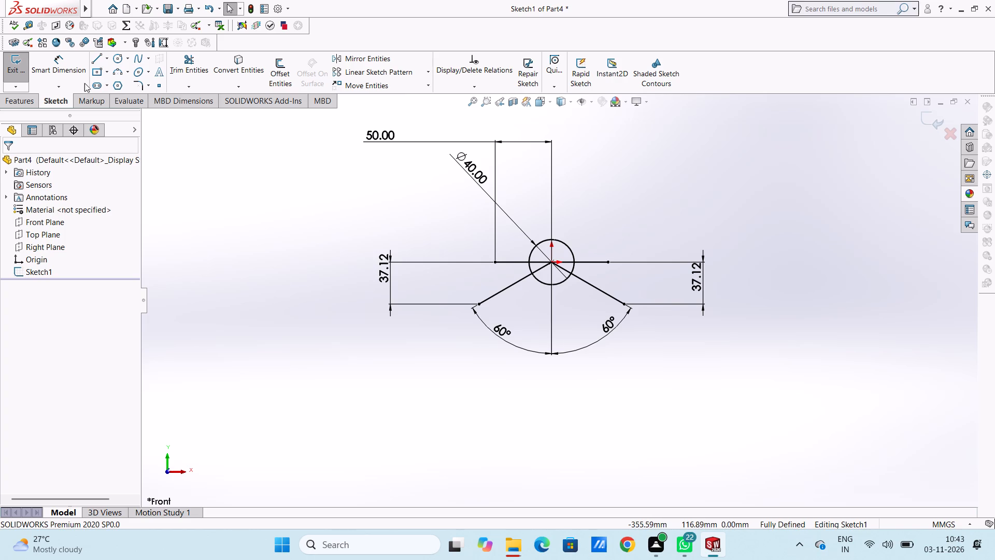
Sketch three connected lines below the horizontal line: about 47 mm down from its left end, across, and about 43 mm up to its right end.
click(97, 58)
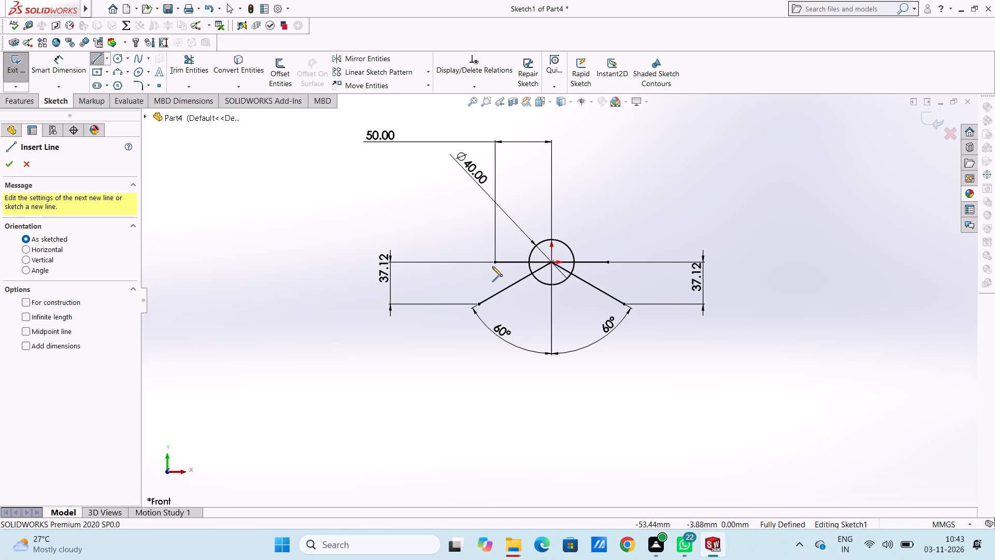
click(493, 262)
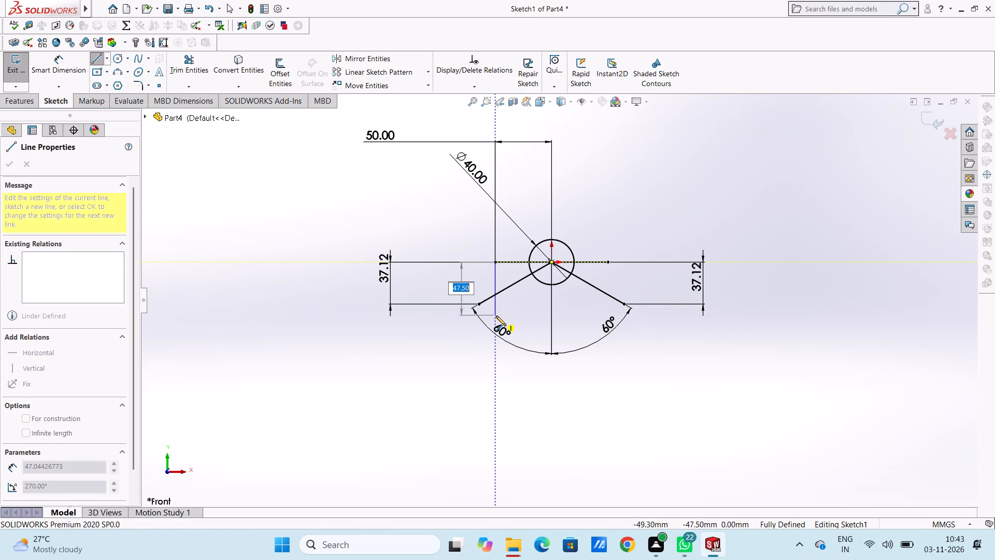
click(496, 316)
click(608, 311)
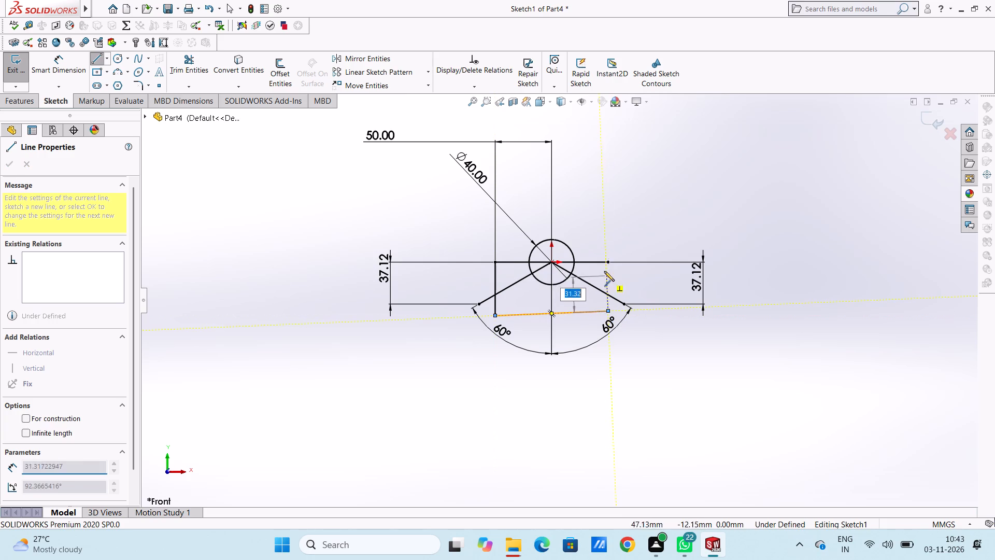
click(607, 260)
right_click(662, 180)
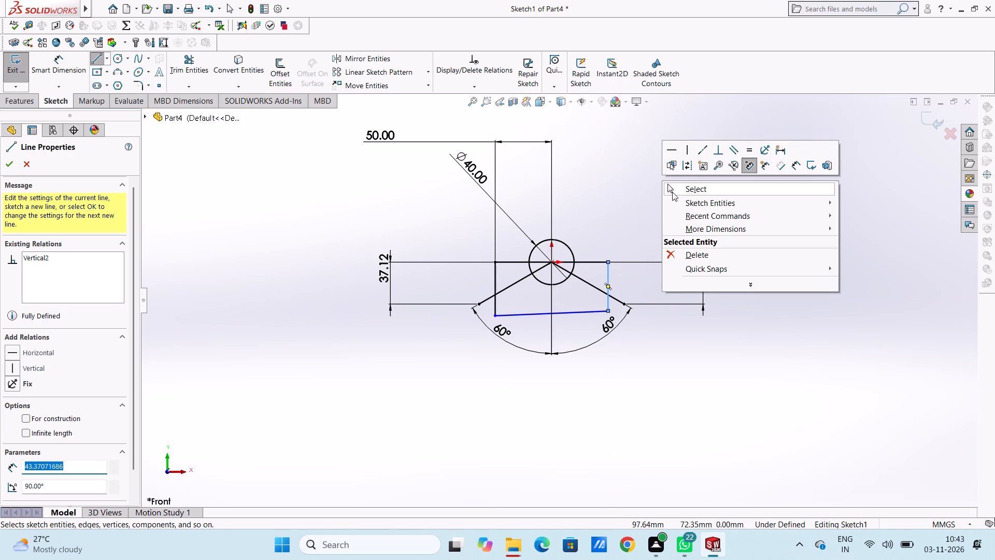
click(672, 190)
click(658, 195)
Set the angles of both the left and right sloping lines from the vertical line to 45°.
scroll(619, 302, down, 4)
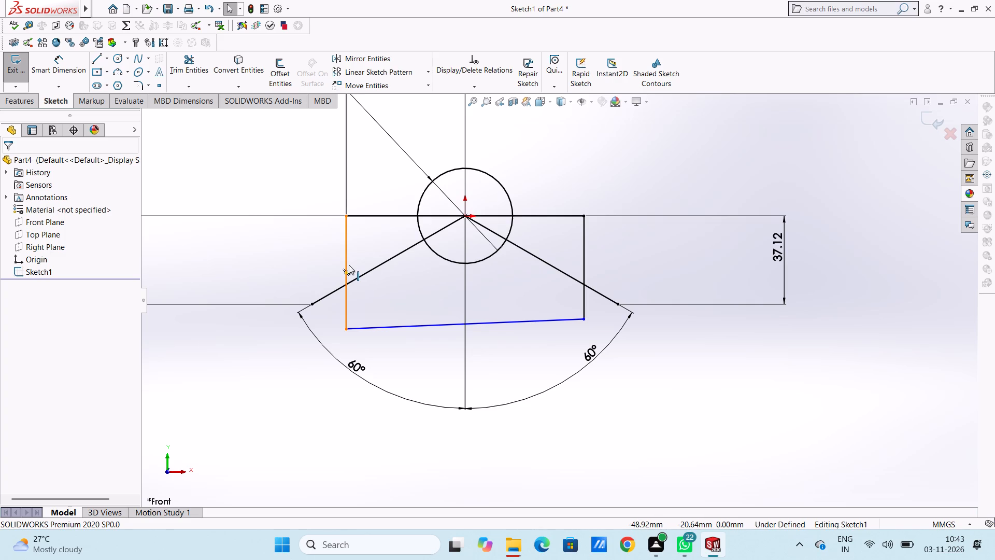
double_click(363, 367)
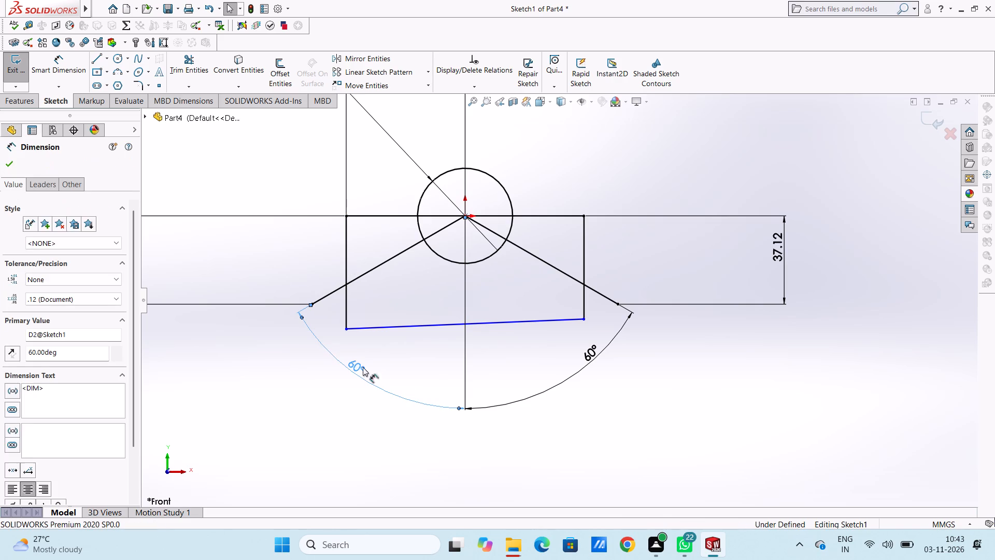
text(45)
key(Return)
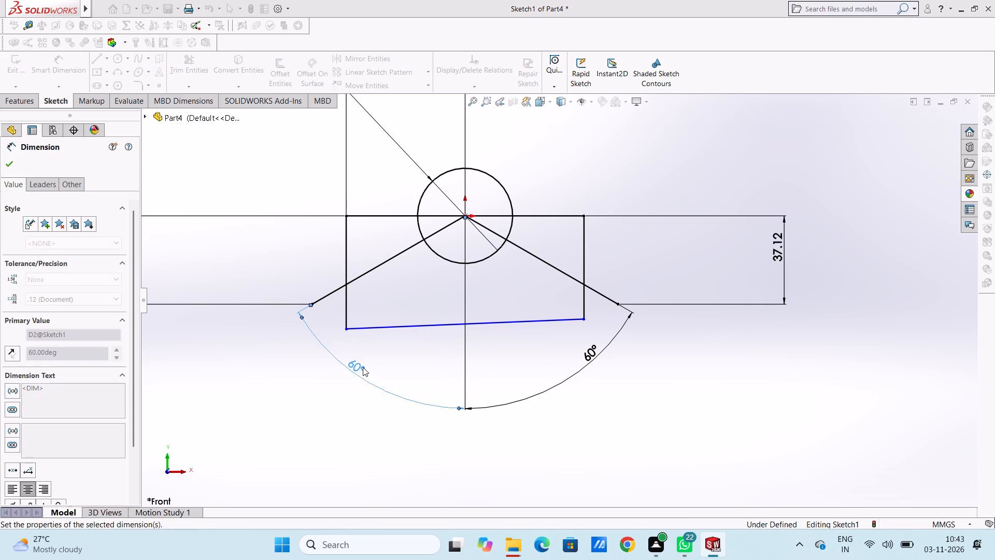
click(323, 237)
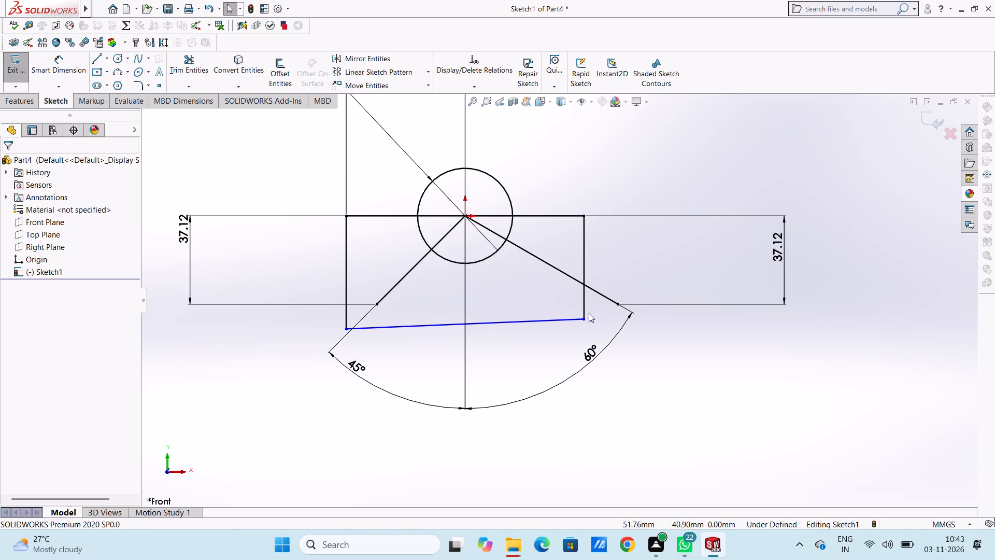
double_click(596, 359)
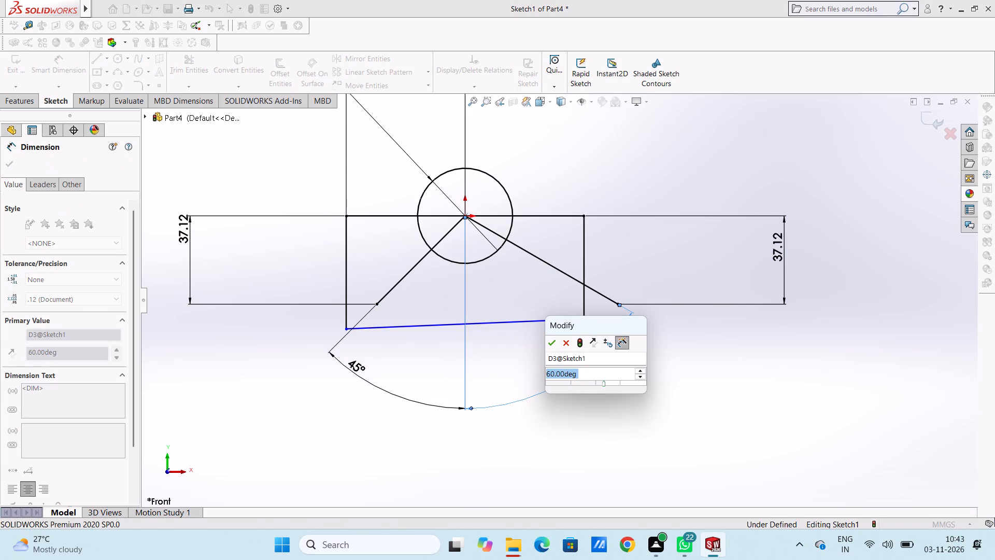
text(45)
key(Return)
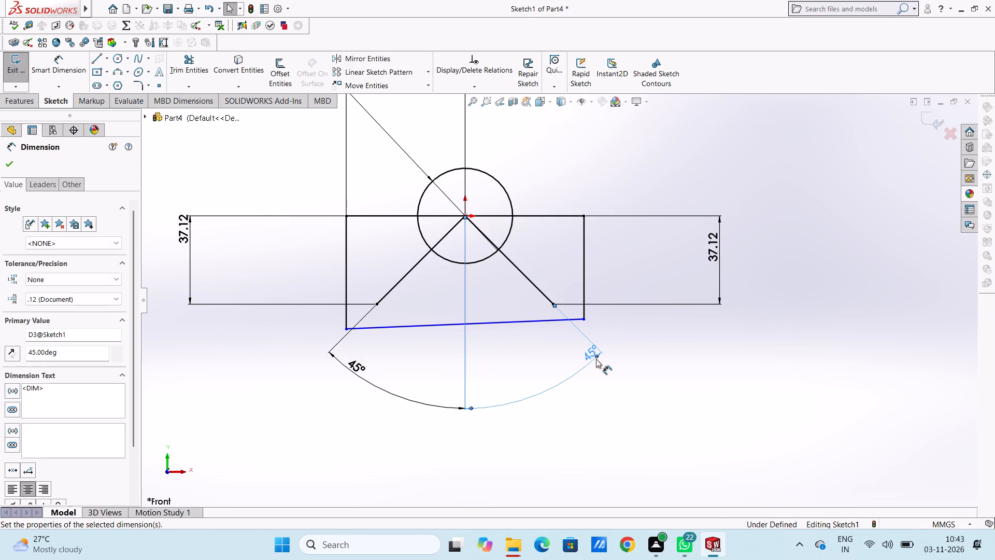
click(649, 245)
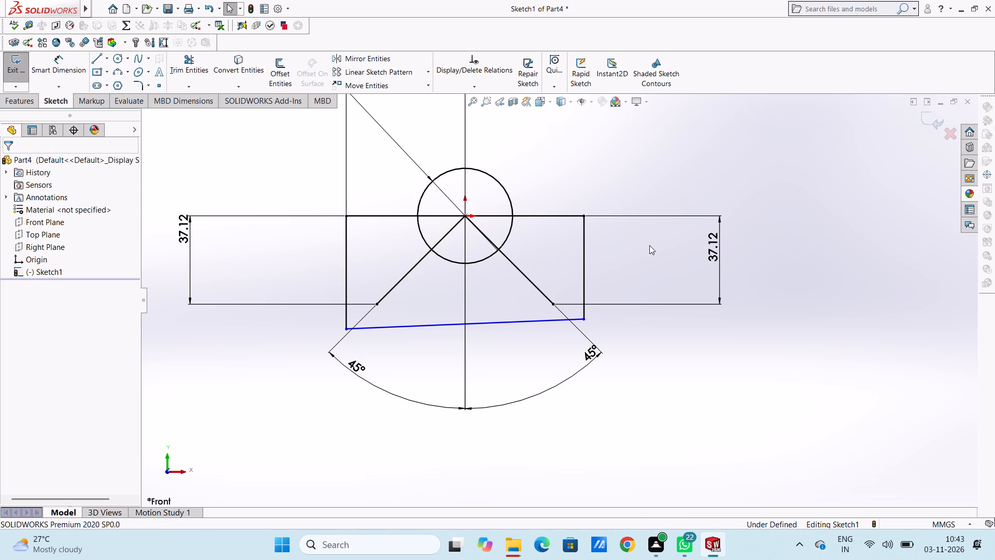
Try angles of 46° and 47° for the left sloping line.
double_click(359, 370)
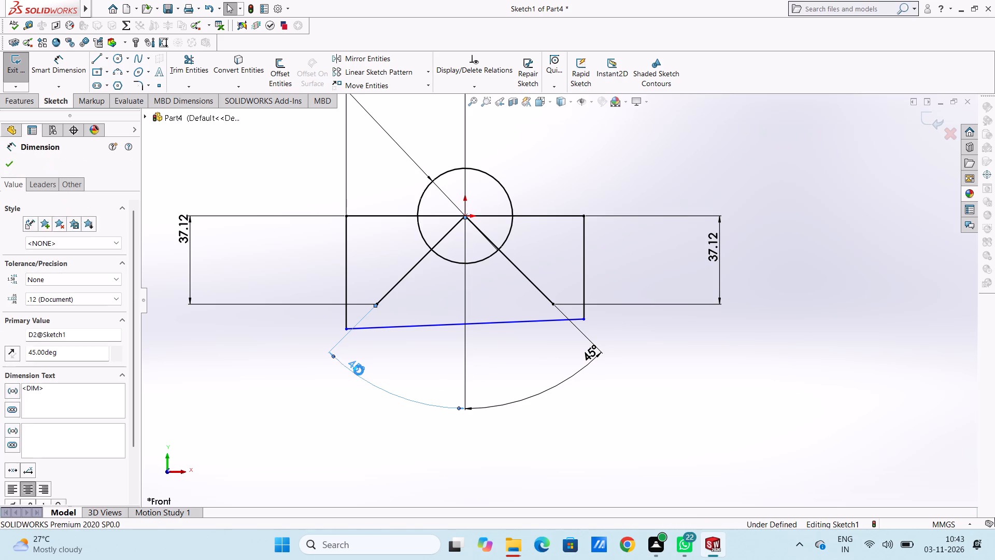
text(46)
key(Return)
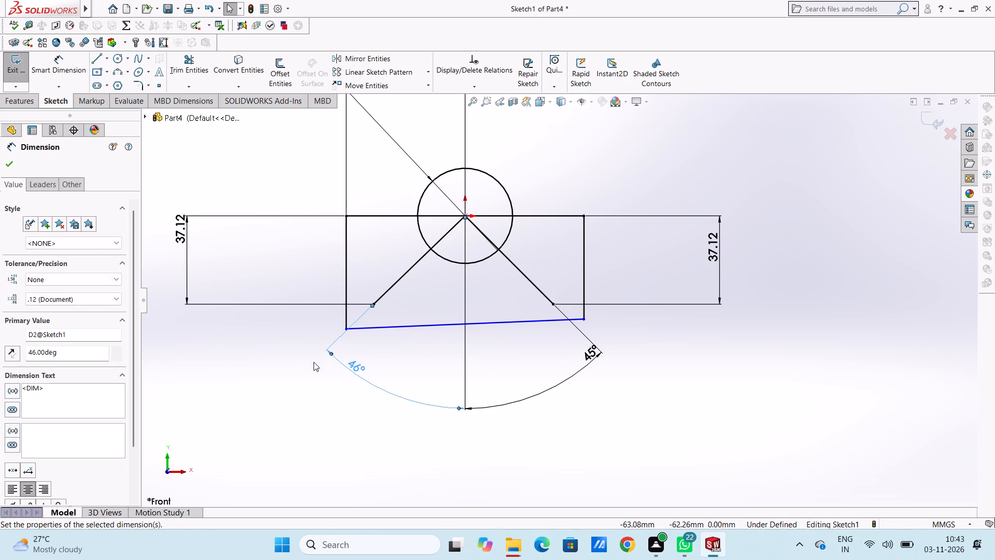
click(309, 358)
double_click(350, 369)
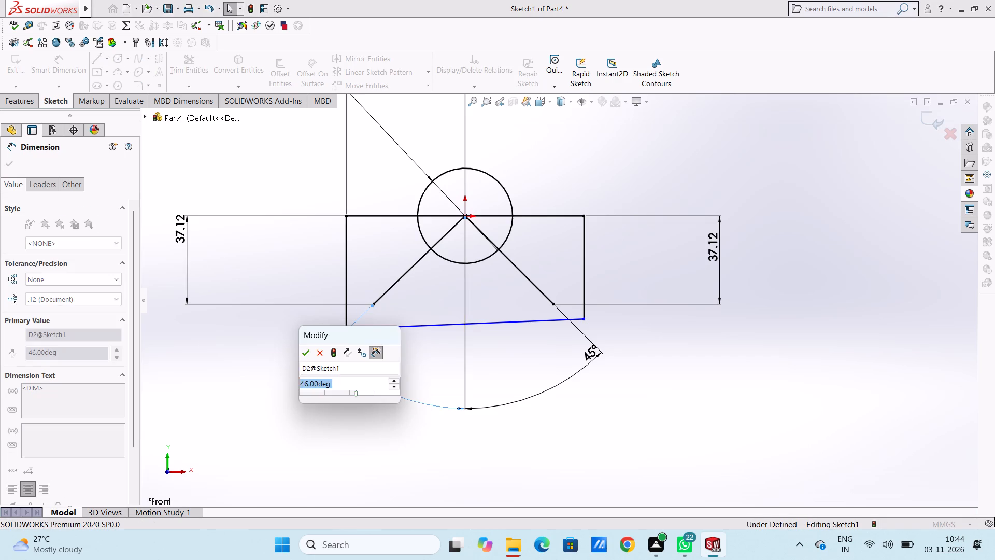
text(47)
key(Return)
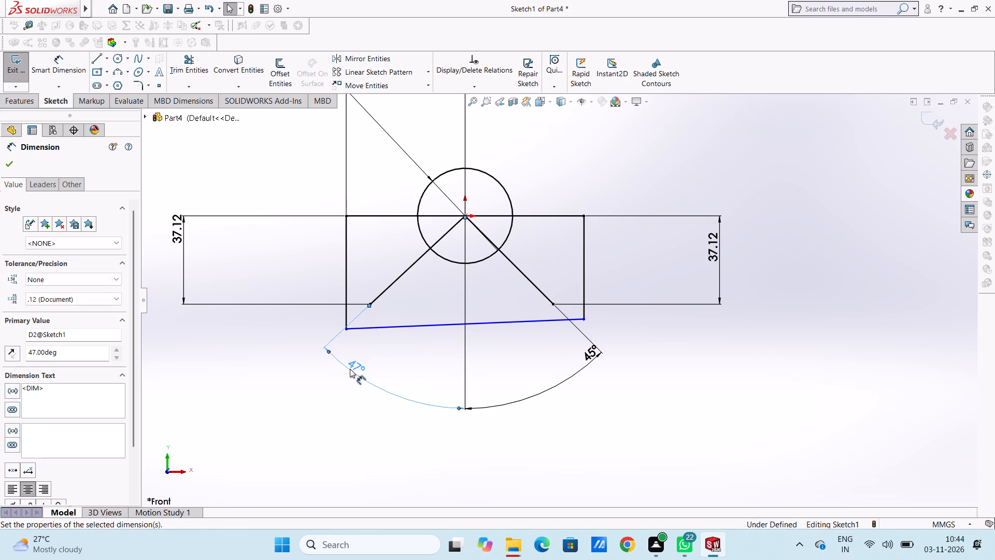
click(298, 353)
Set the left sloping line's angle from the vertical line to 45°.
scroll(347, 343, down, 4)
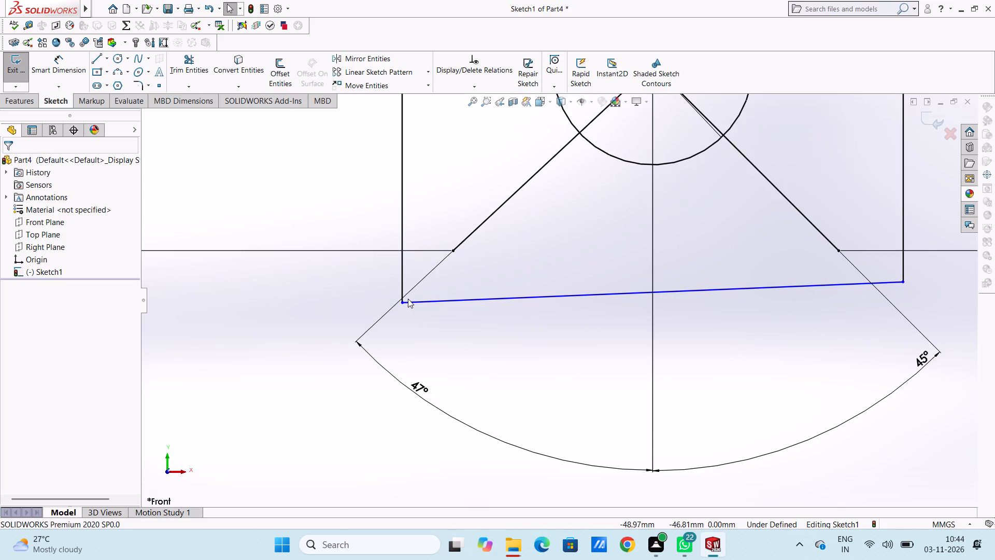
scroll(408, 298, up, 4)
scroll(633, 342, up, 2)
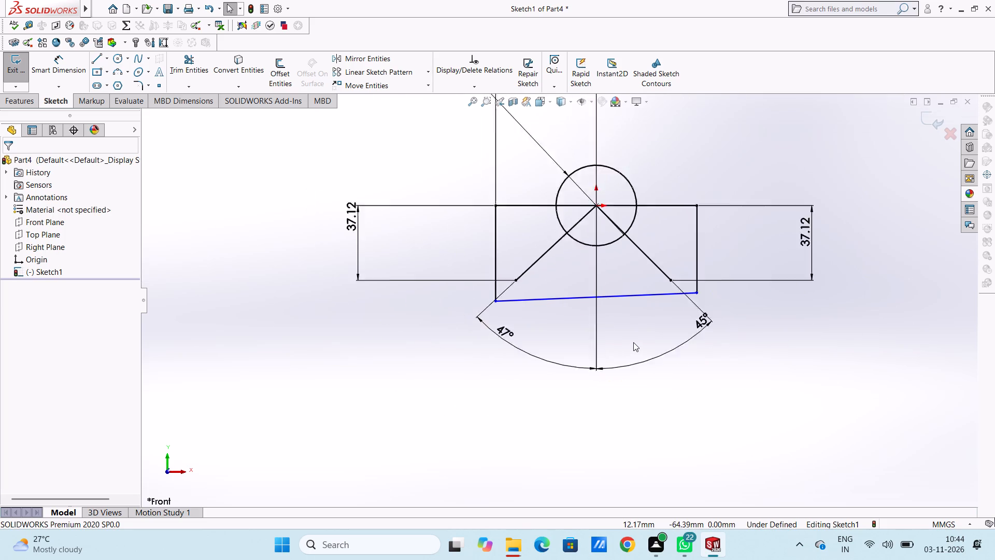
scroll(633, 342, down, 2)
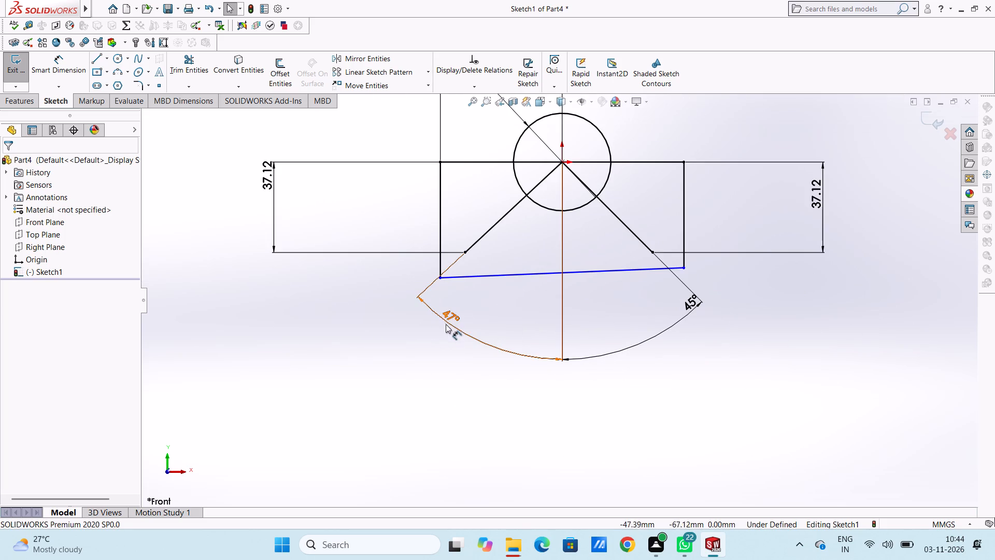
double_click(444, 318)
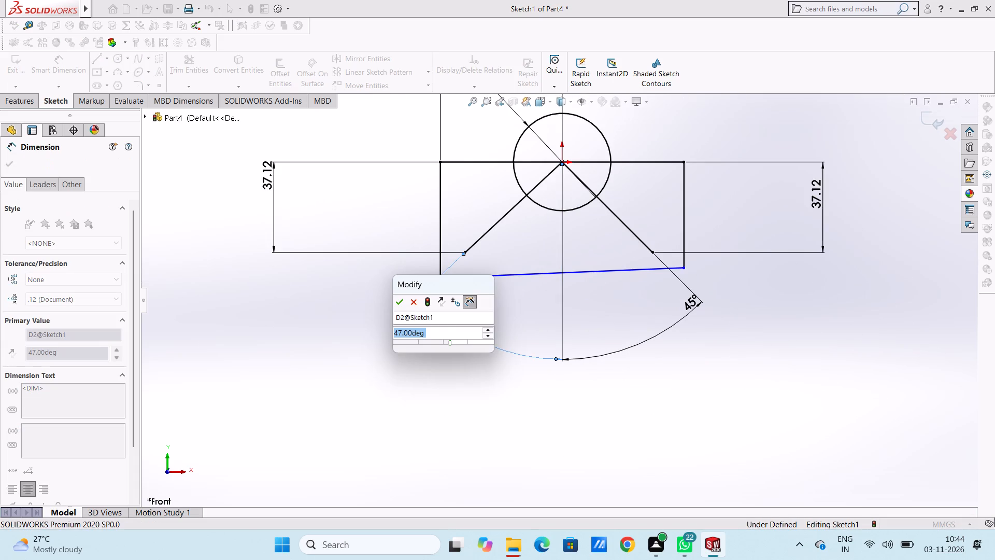
text(45)
key(Return)
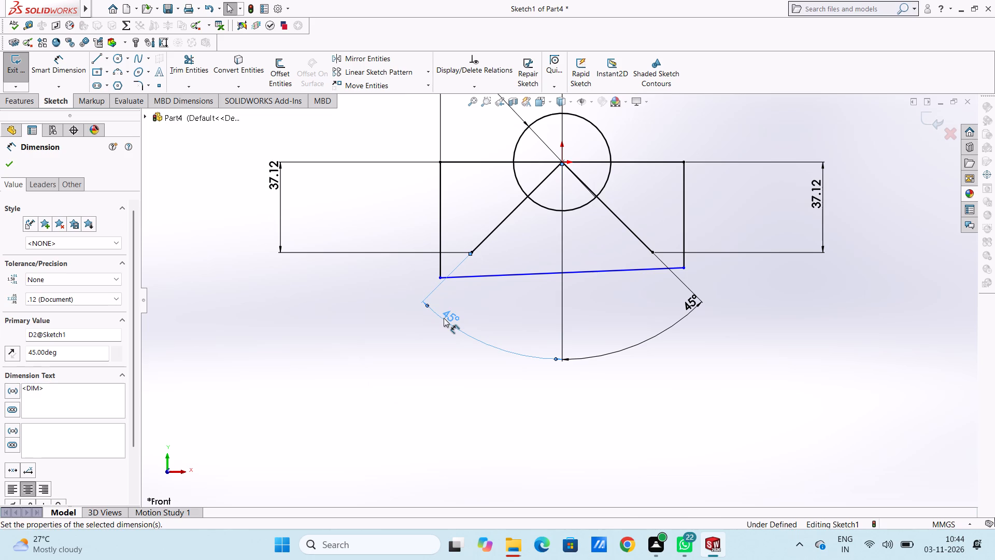
click(326, 350)
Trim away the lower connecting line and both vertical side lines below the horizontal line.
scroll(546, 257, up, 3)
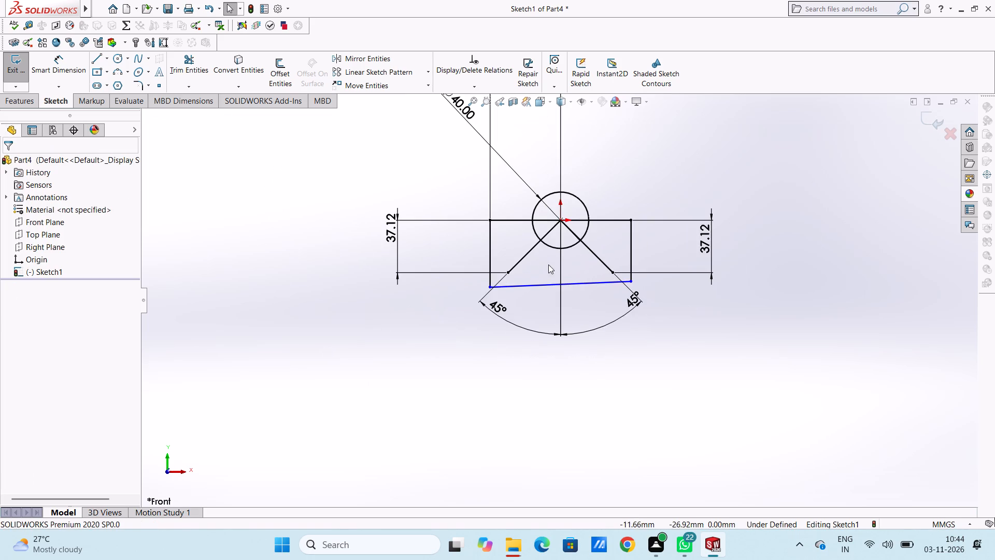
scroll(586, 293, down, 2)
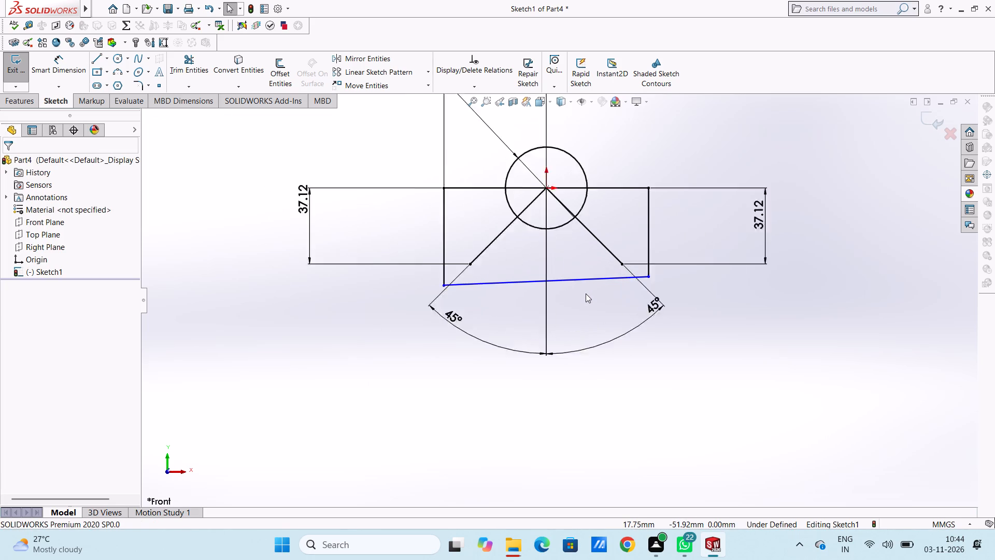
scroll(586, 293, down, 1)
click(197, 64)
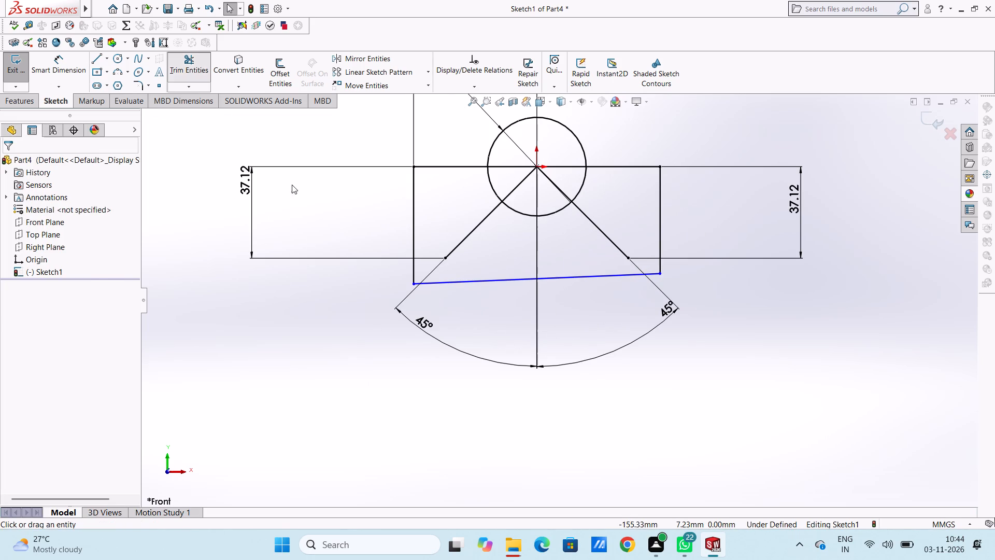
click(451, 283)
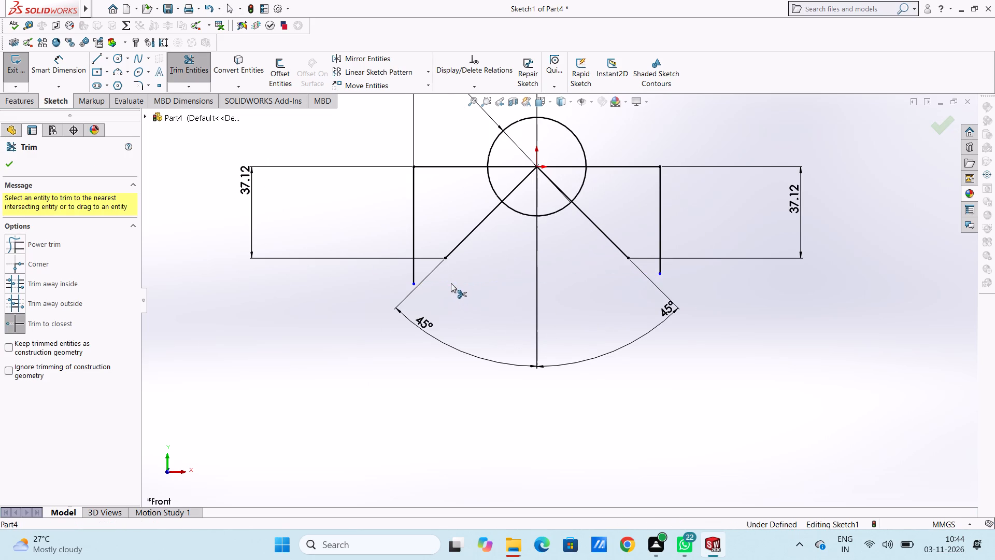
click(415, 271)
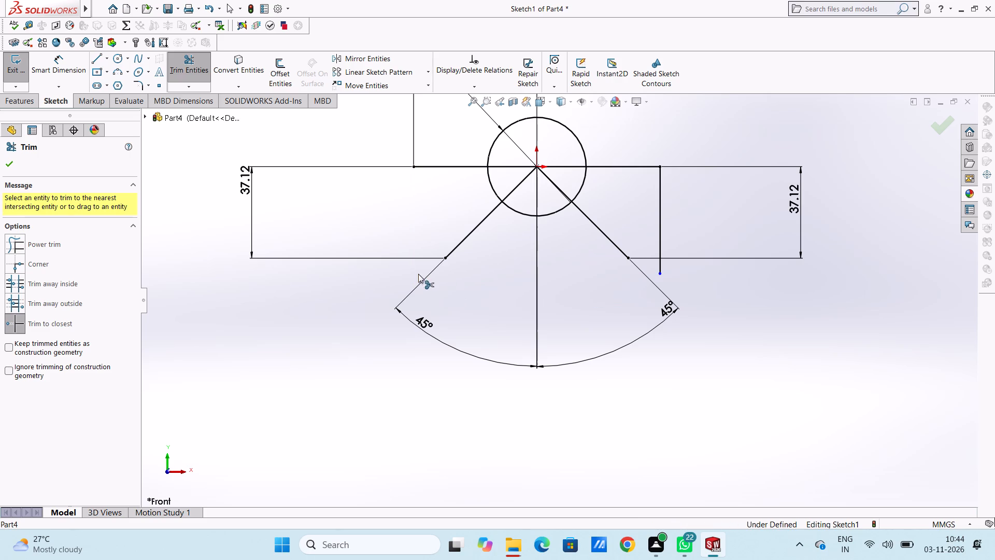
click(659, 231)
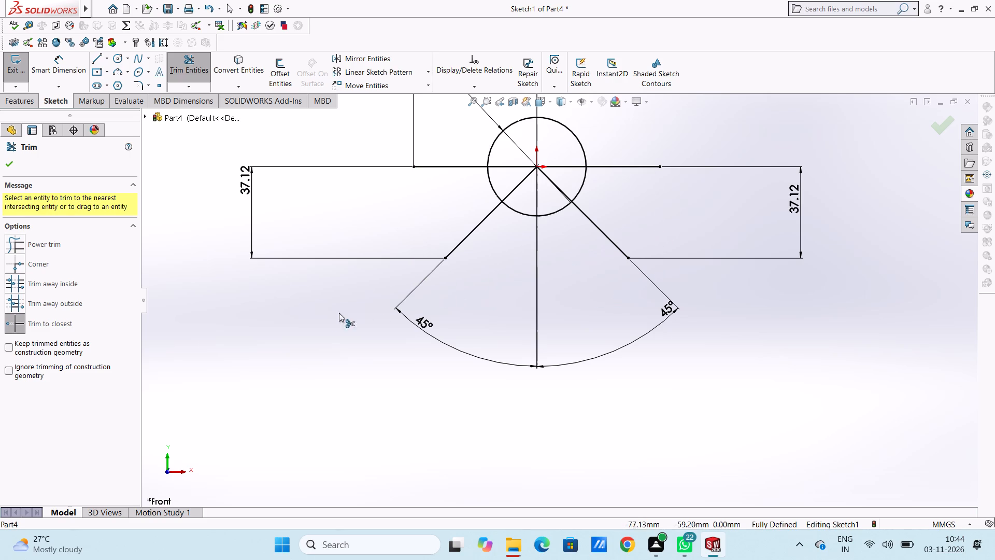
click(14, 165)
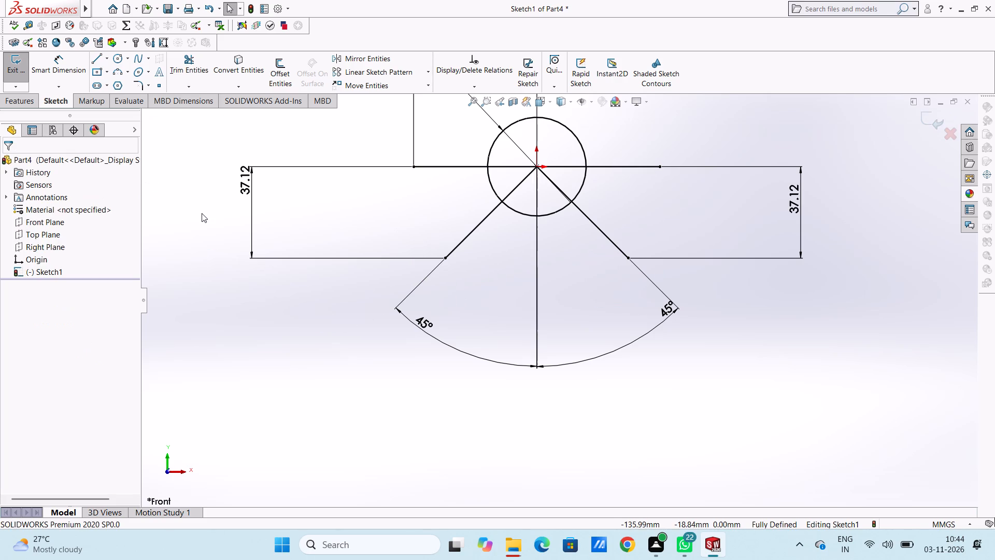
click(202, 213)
Draw a vertical line about 50 mm down from each end of the horizontal line, joined by a 100 mm bottom line.
click(97, 61)
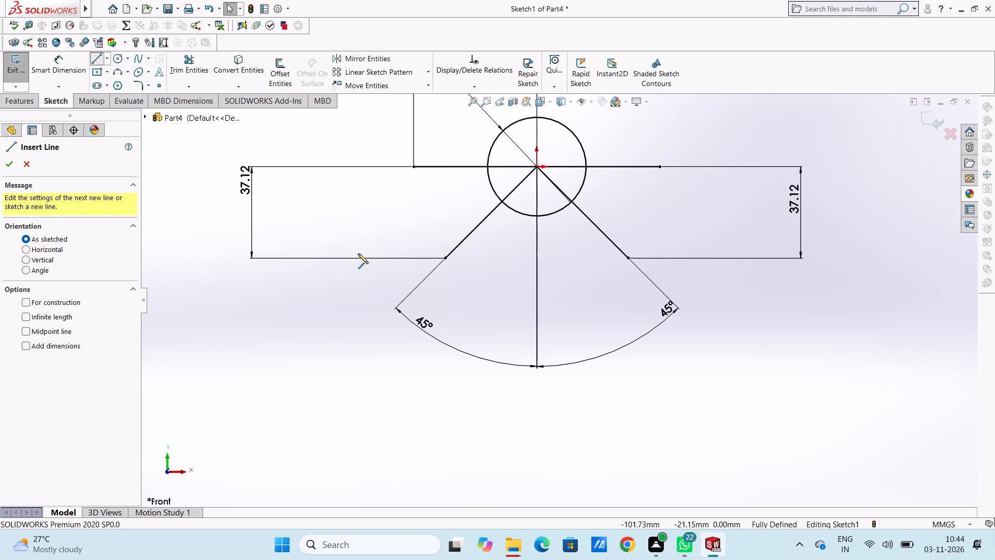
scroll(626, 219, up, 2)
scroll(626, 232, down, 4)
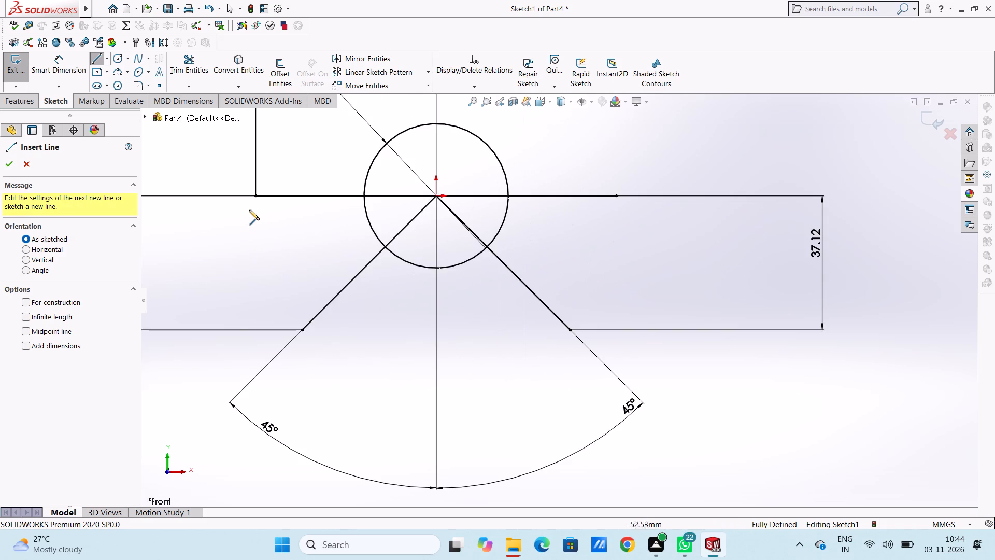
click(253, 198)
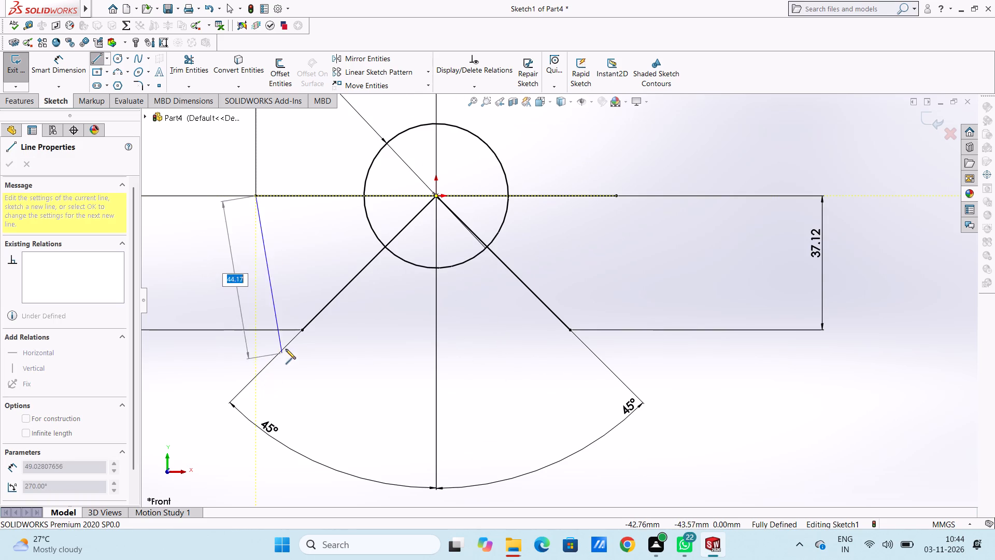
click(255, 377)
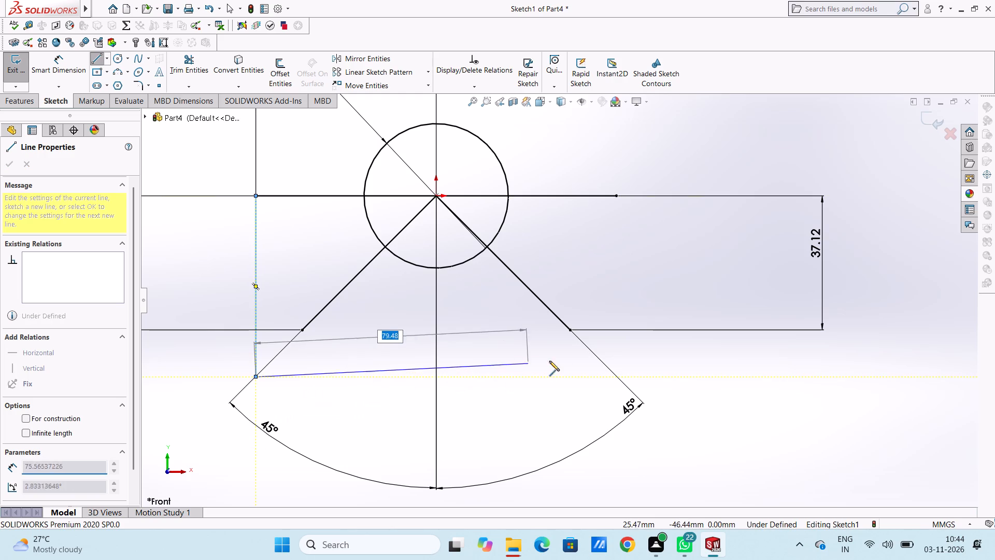
click(618, 376)
click(616, 196)
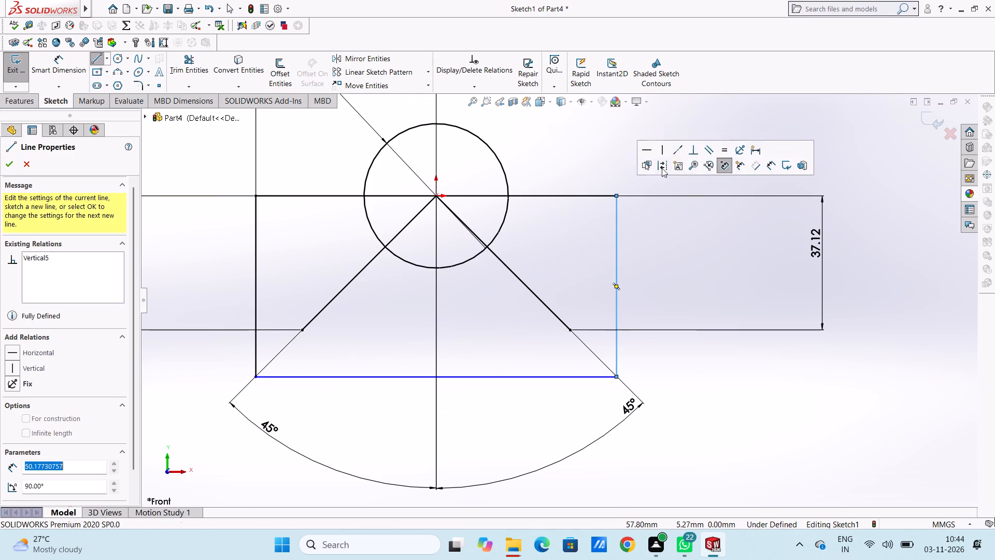
right_click(672, 243)
double_click(679, 251)
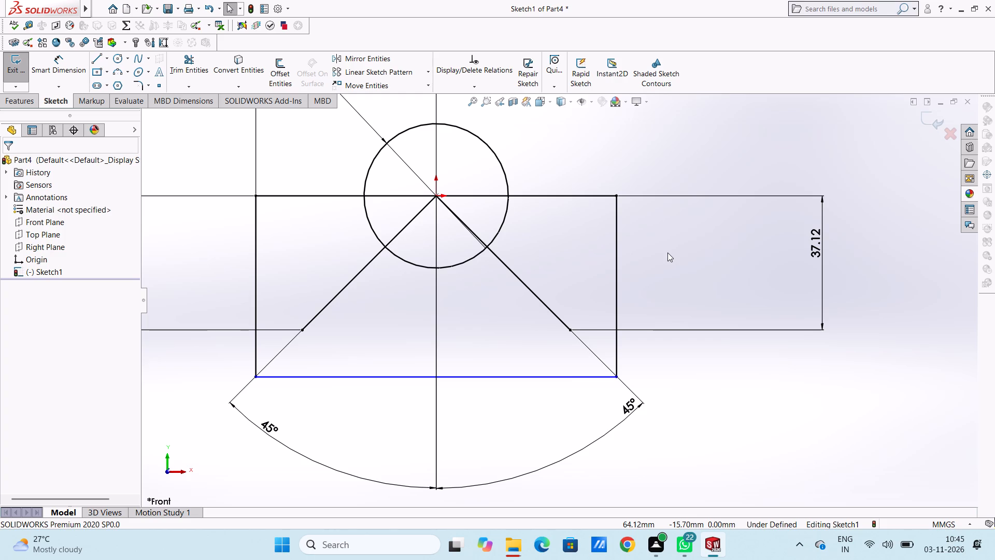
Extend both 45° sloping lines to the bottom corners of the rectangle.
scroll(531, 343, up, 3)
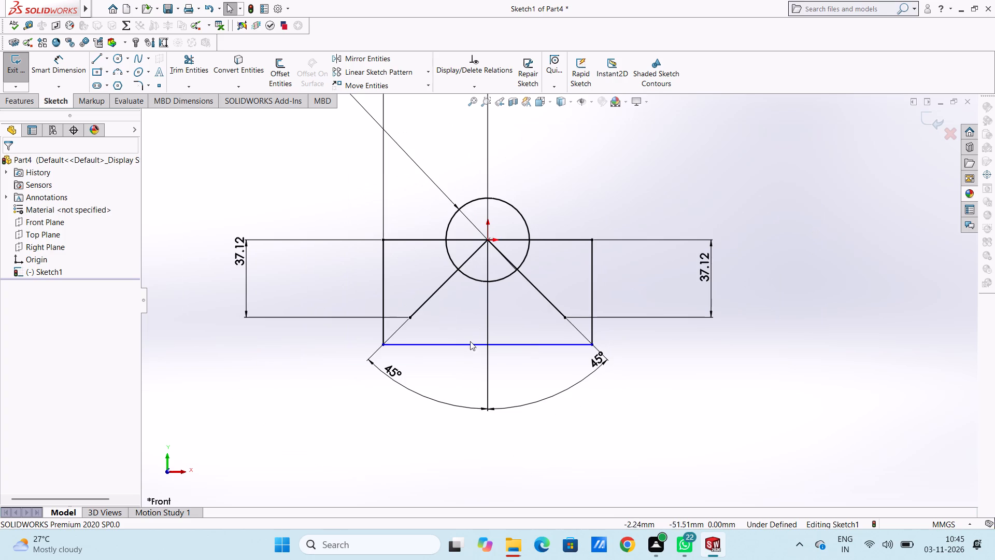
scroll(460, 332, down, 3)
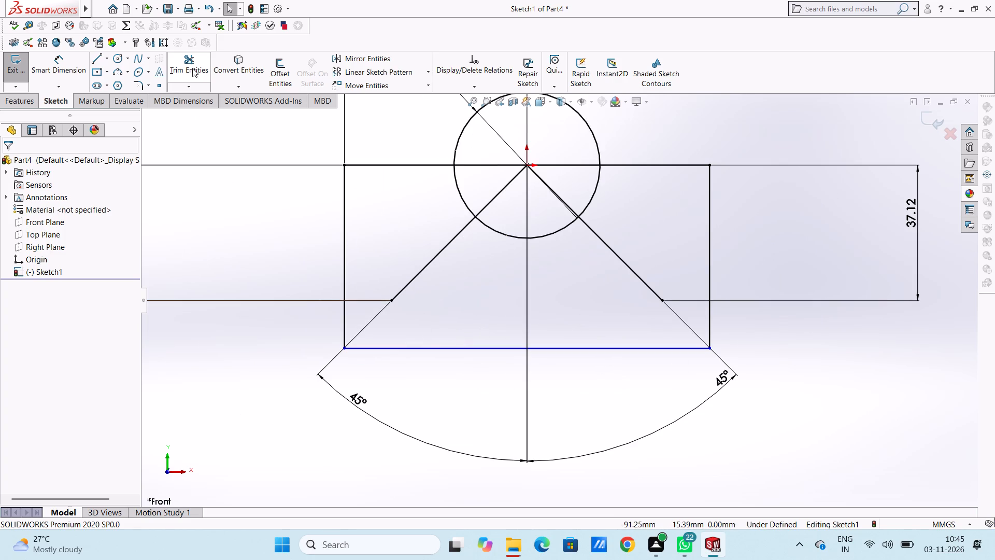
click(202, 88)
click(198, 110)
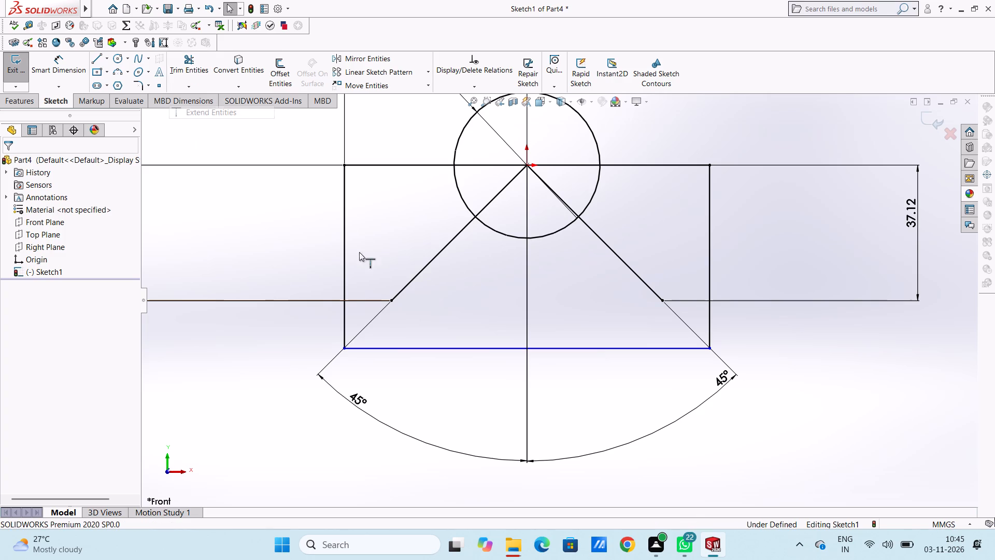
click(419, 269)
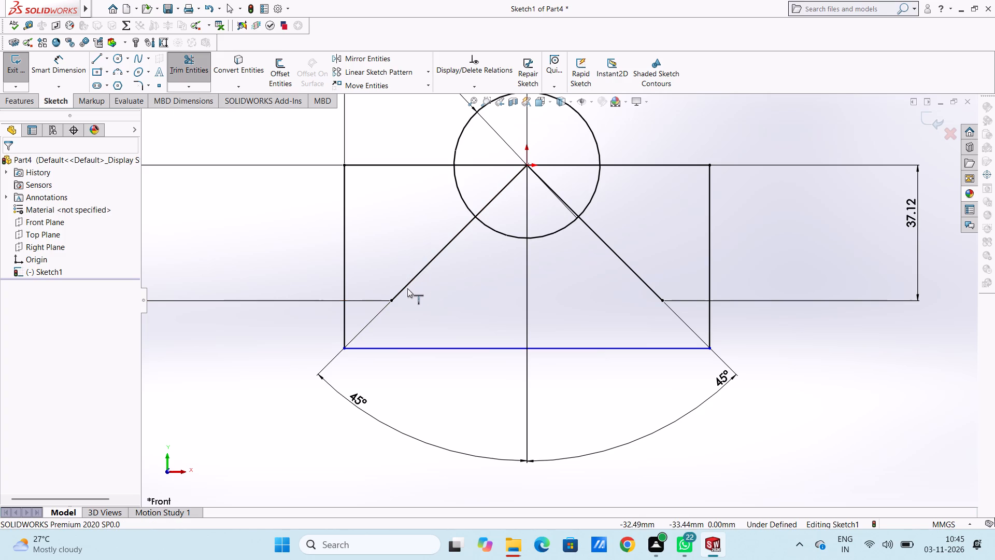
click(406, 289)
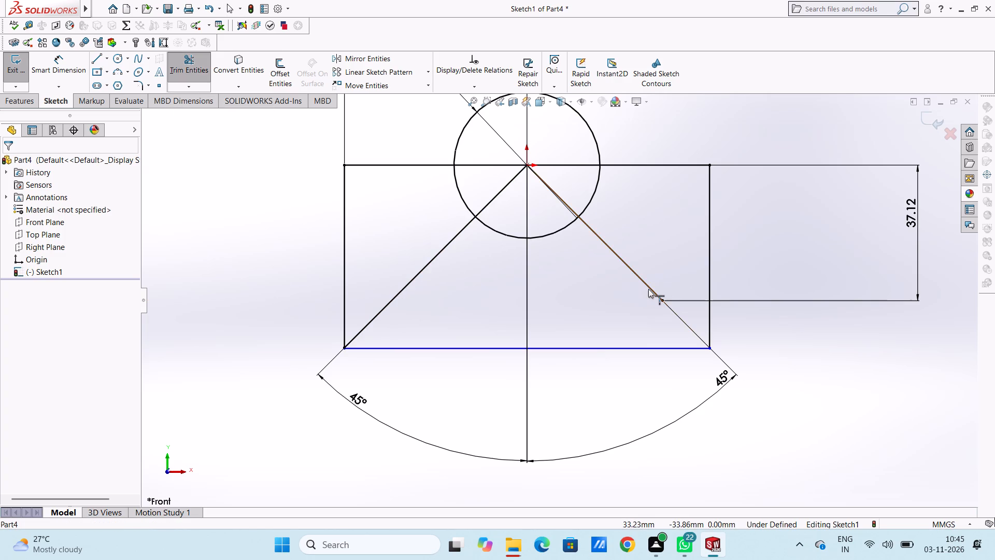
click(648, 289)
click(661, 292)
scroll(679, 251, up, 4)
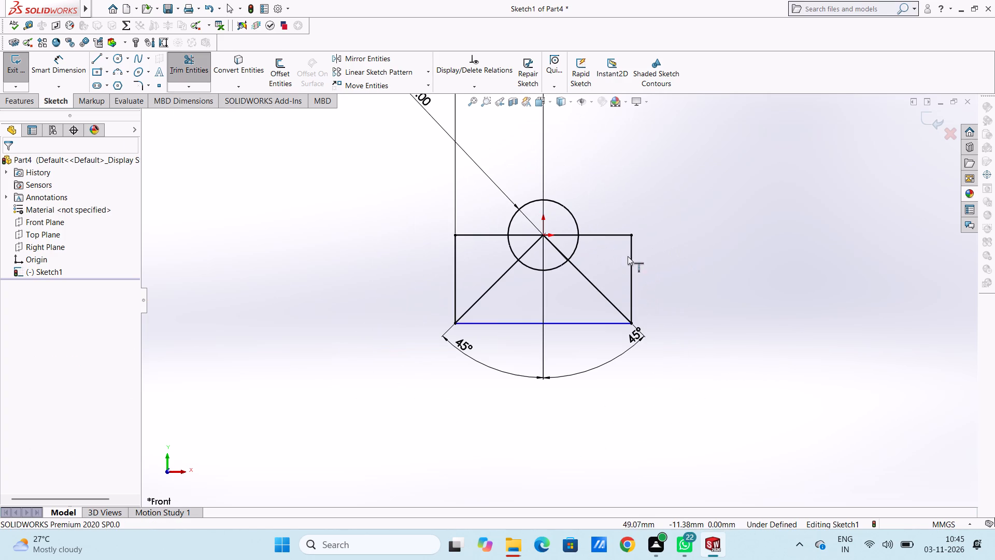
click(188, 71)
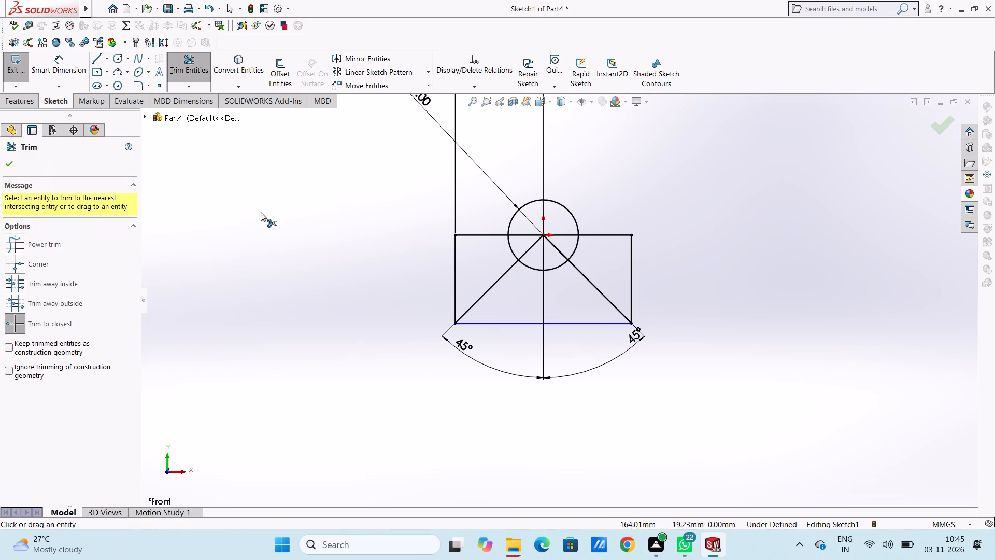
click(10, 163)
click(275, 226)
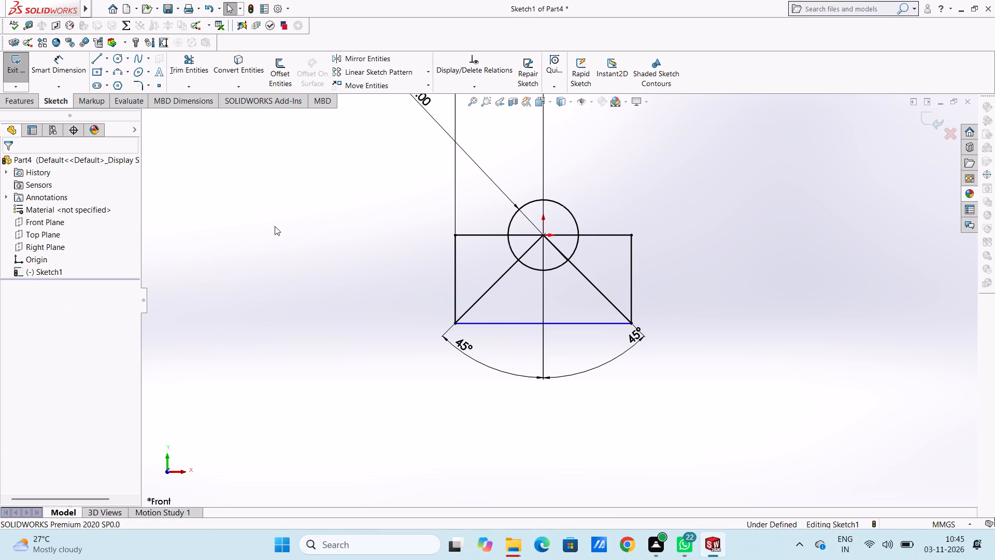
Draw a 12 mm line from the left sloping line, perpendicular to it, ending on the left vertical line.
scroll(602, 305, down, 2)
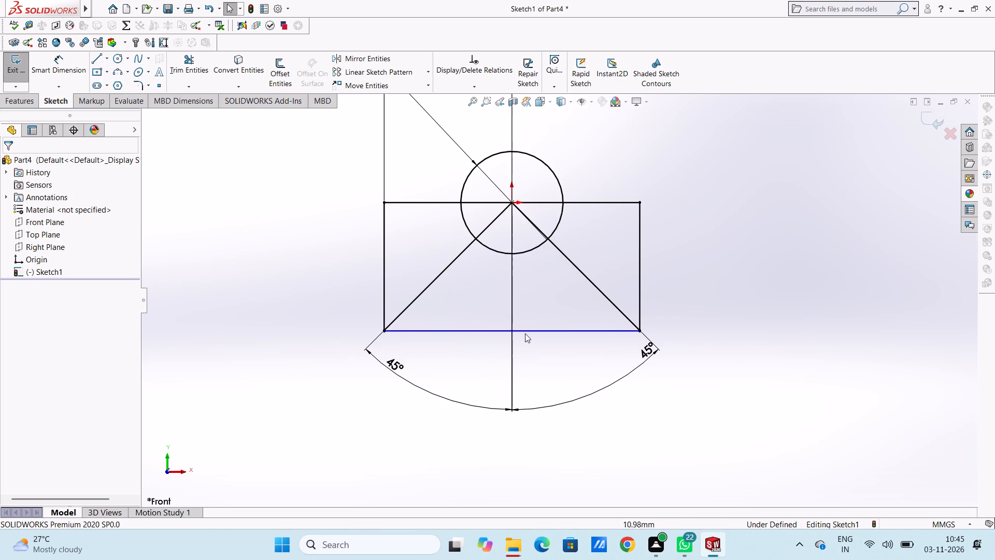
click(96, 57)
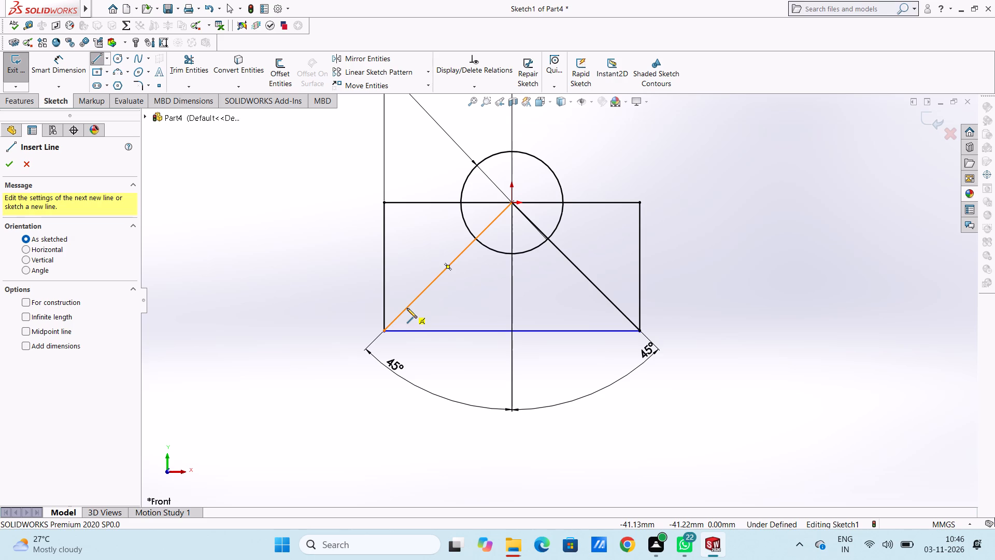
click(406, 307)
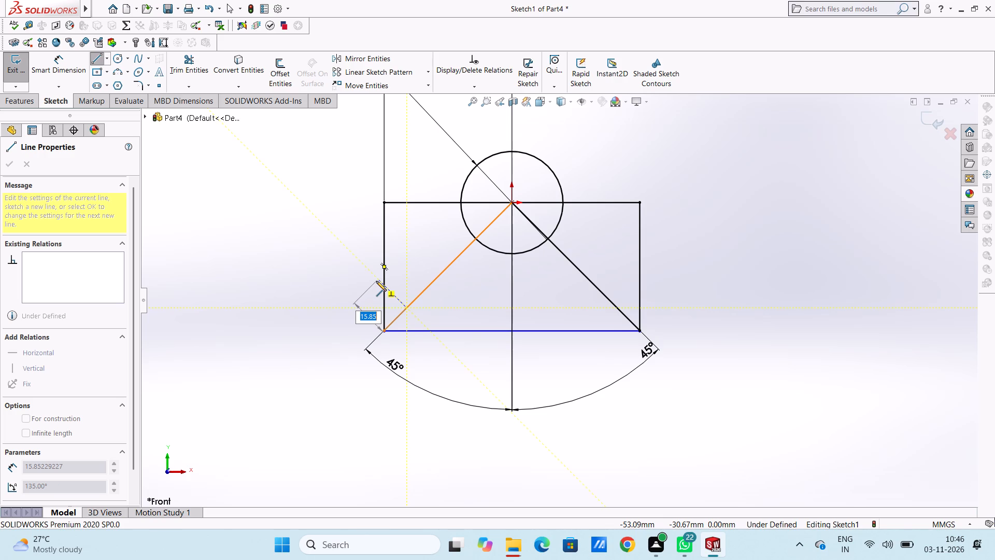
text(12)
key(Return)
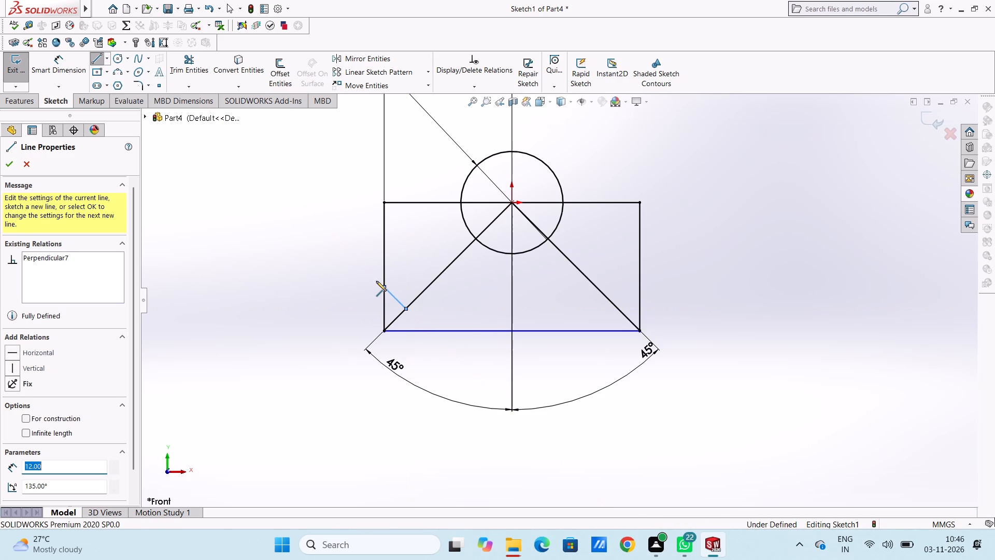
right_click(332, 257)
click(340, 264)
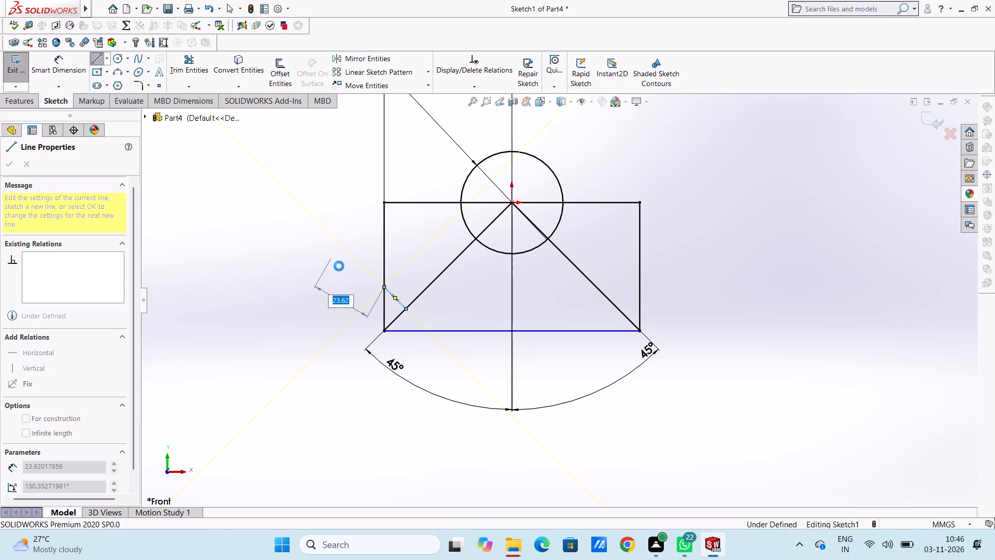
click(337, 271)
Draw a horizontal line from the short line's inner end to the right sloping line, continuing with a 12 mm perpendicular line to the right vertical.
scroll(456, 303, down, 5)
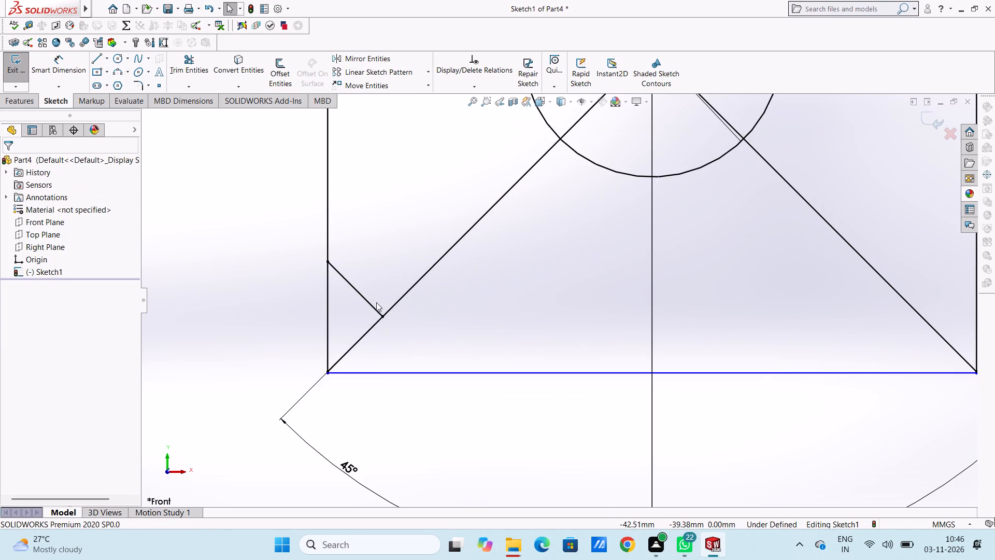
scroll(376, 302, up, 4)
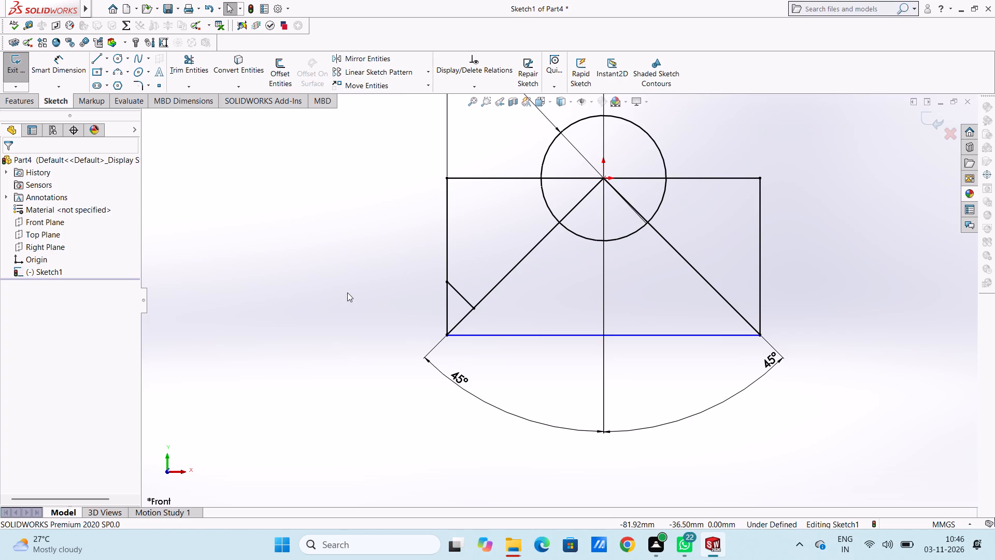
click(92, 61)
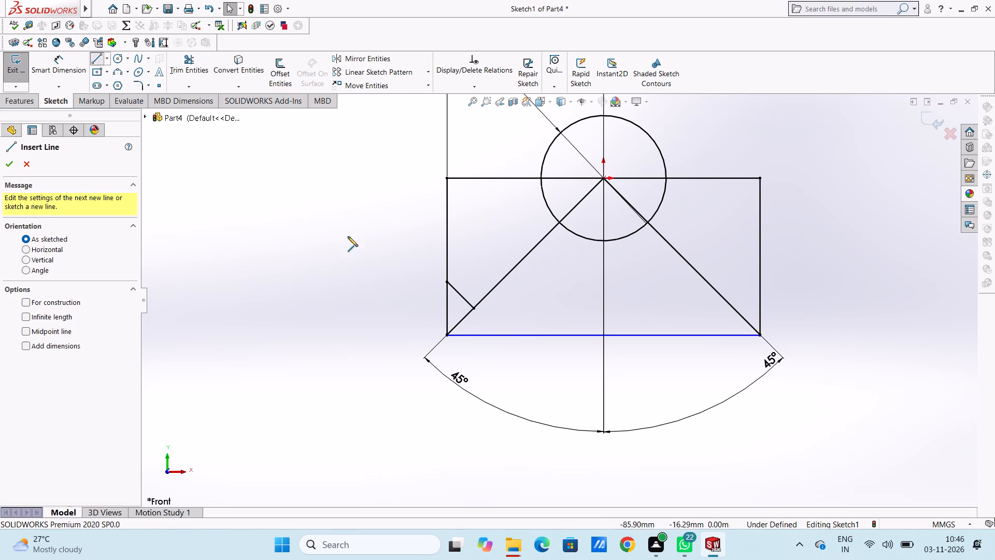
click(475, 310)
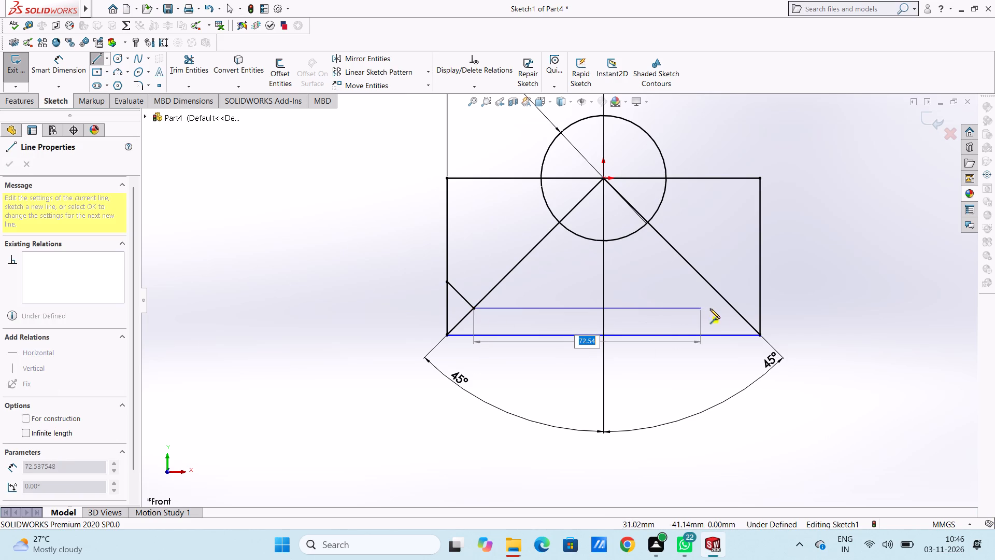
click(734, 307)
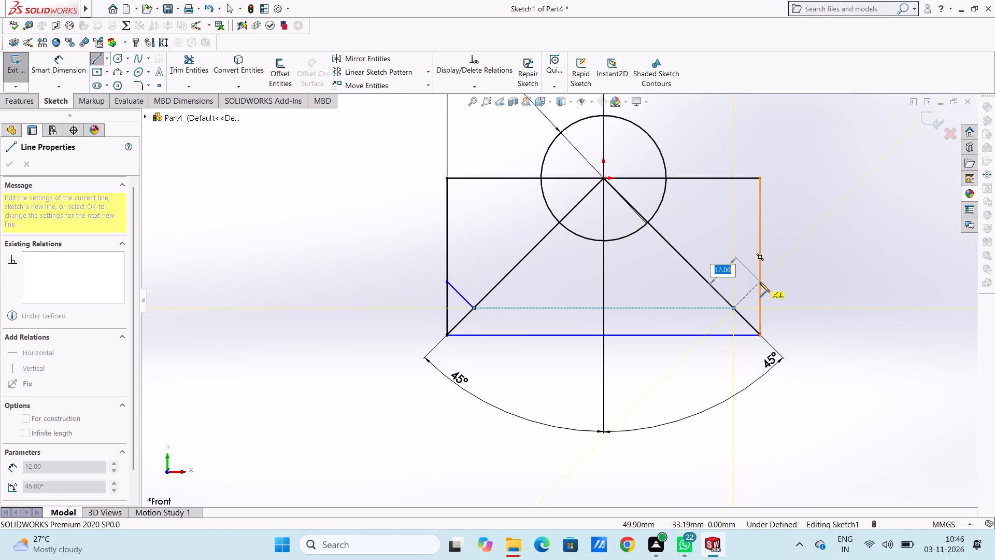
click(760, 282)
right_click(818, 232)
click(823, 236)
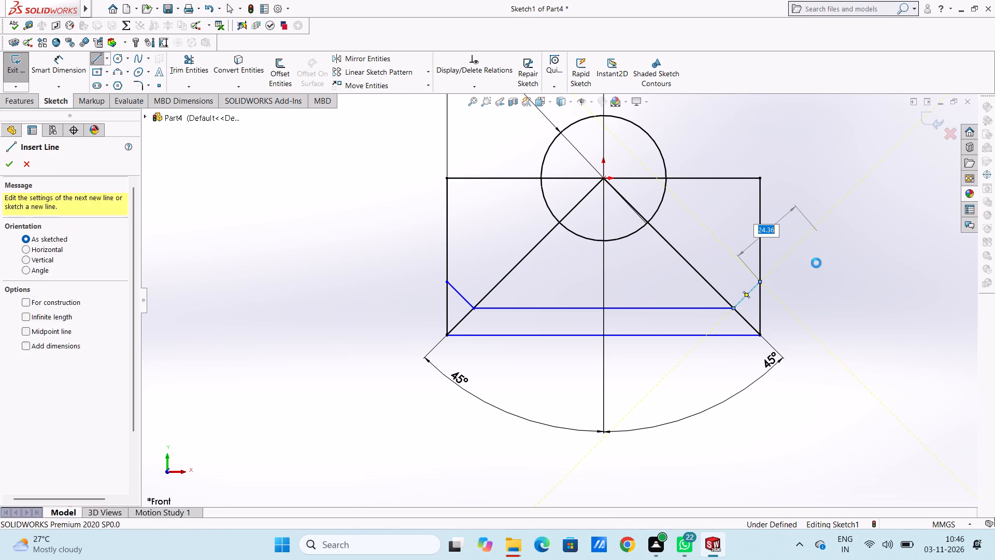
click(816, 265)
Dimension the vertical distance between the two ends of the short left perpendicular line.
scroll(793, 295, up, 3)
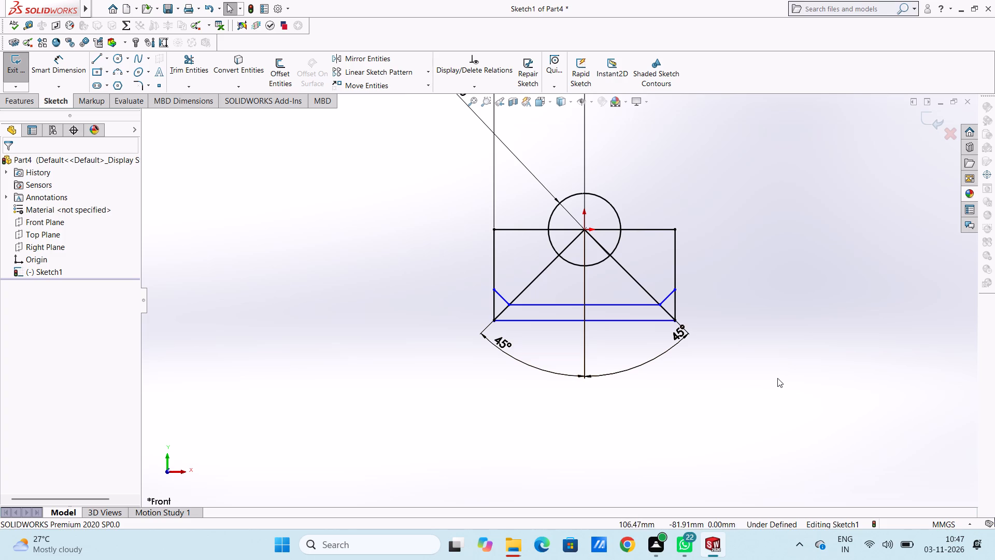
scroll(570, 273, down, 3)
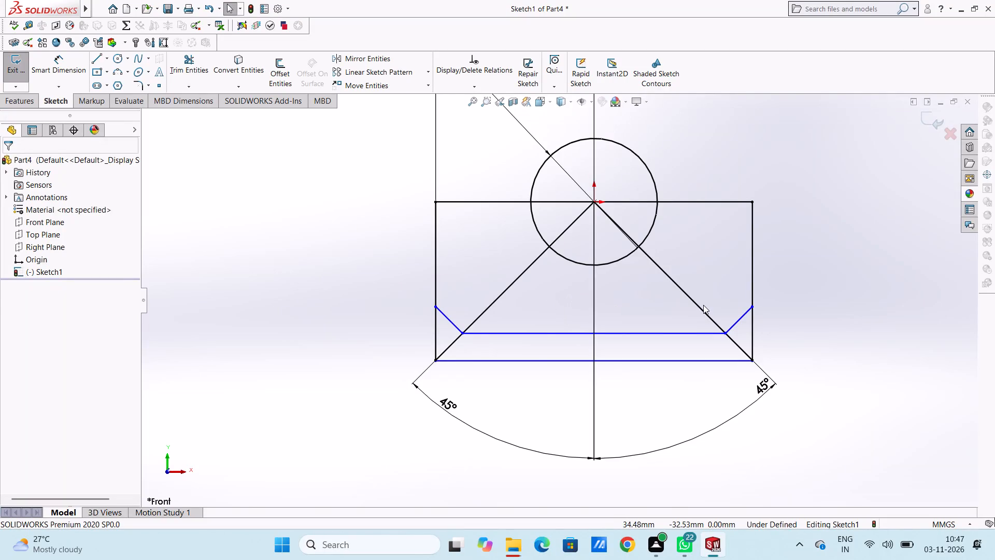
scroll(699, 307, up, 3)
scroll(639, 309, down, 2)
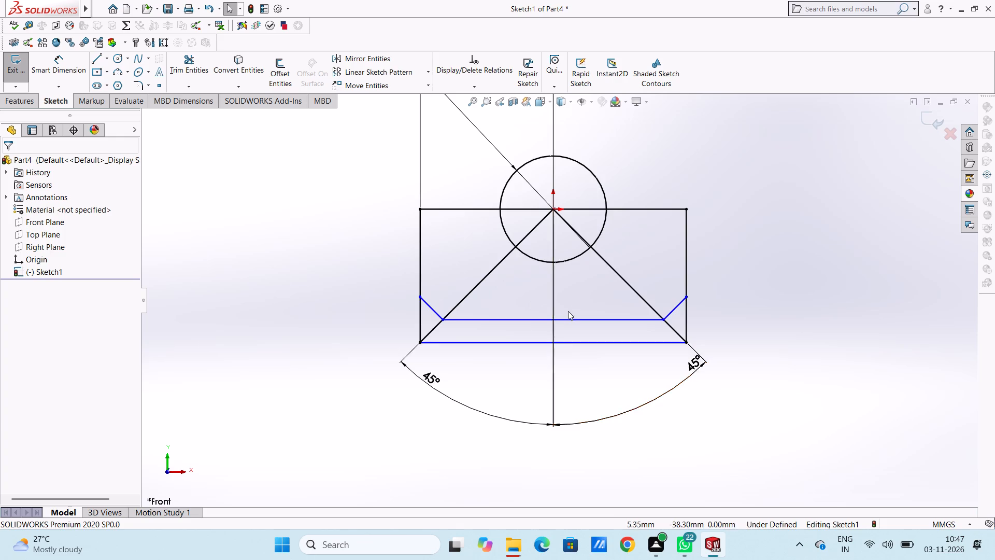
scroll(570, 308, down, 2)
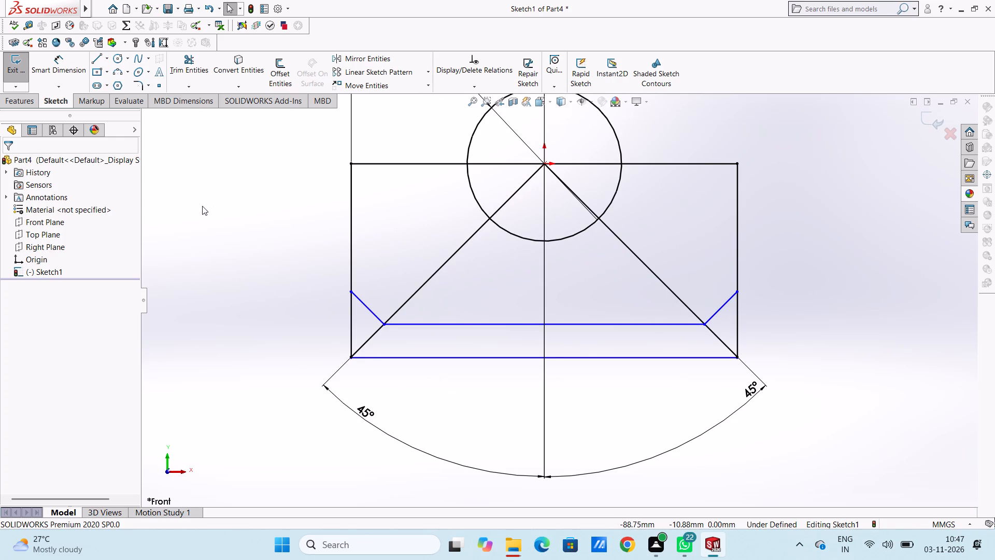
click(64, 59)
click(353, 291)
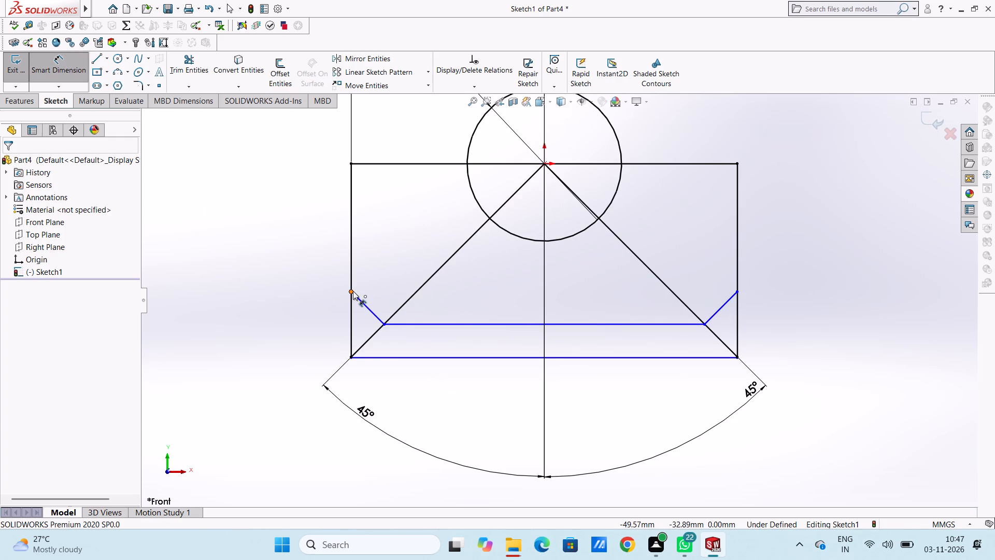
click(383, 326)
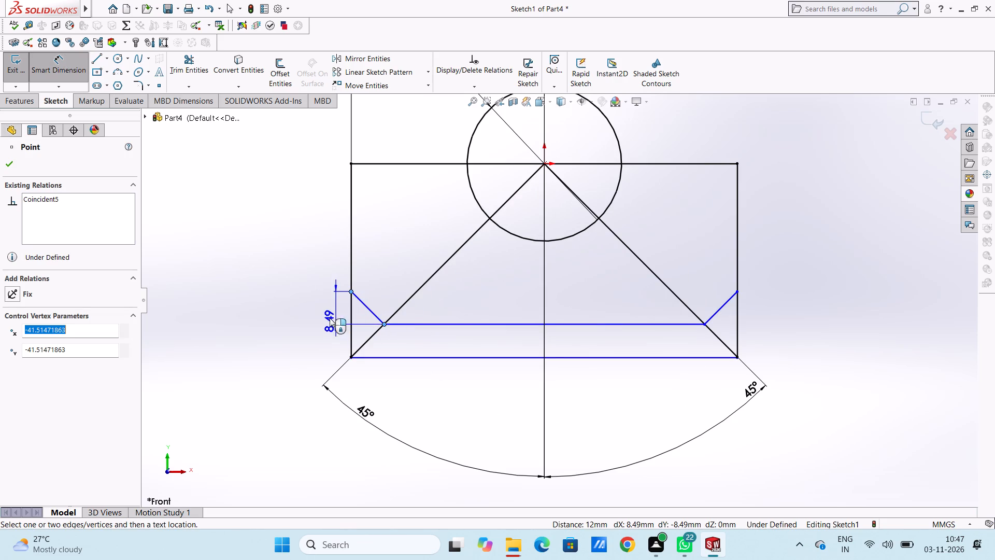
click(253, 309)
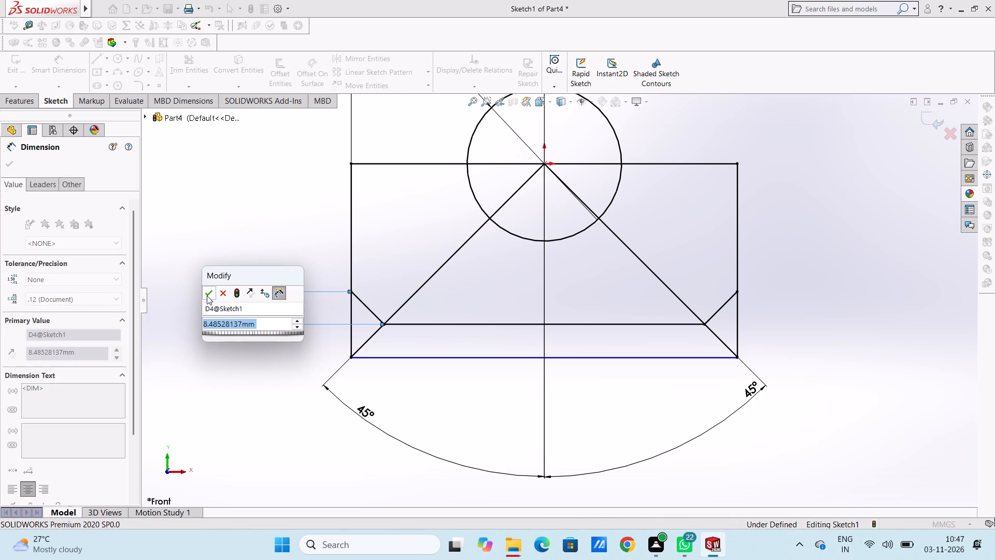
click(207, 295)
click(237, 265)
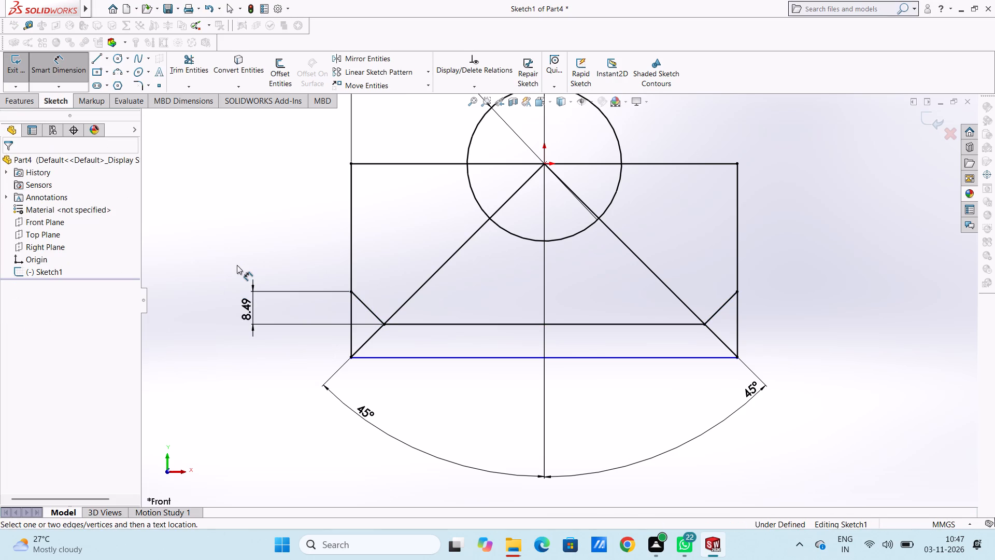
Trim the side, bottom and sloping line segments lying outside the two angled lower corners of the profile.
click(189, 67)
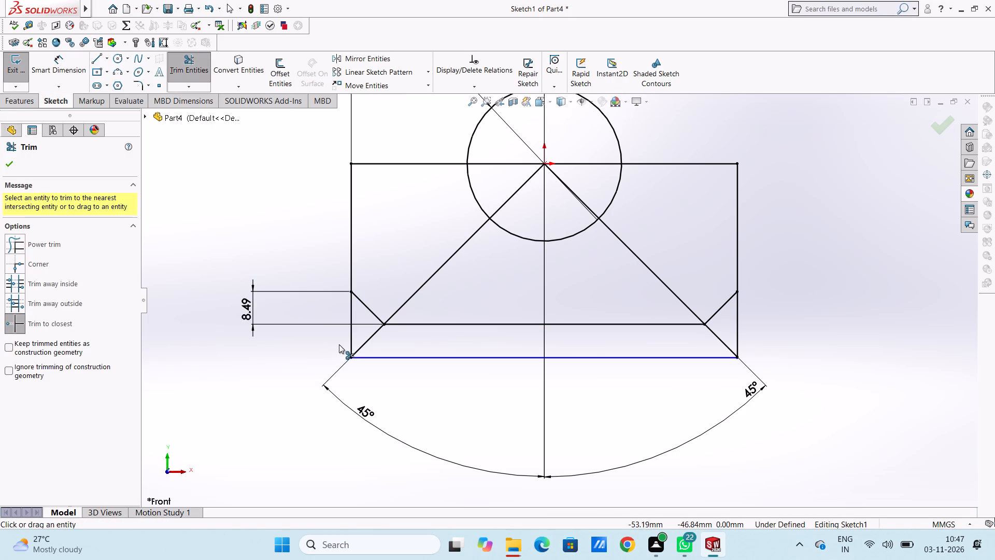
click(349, 340)
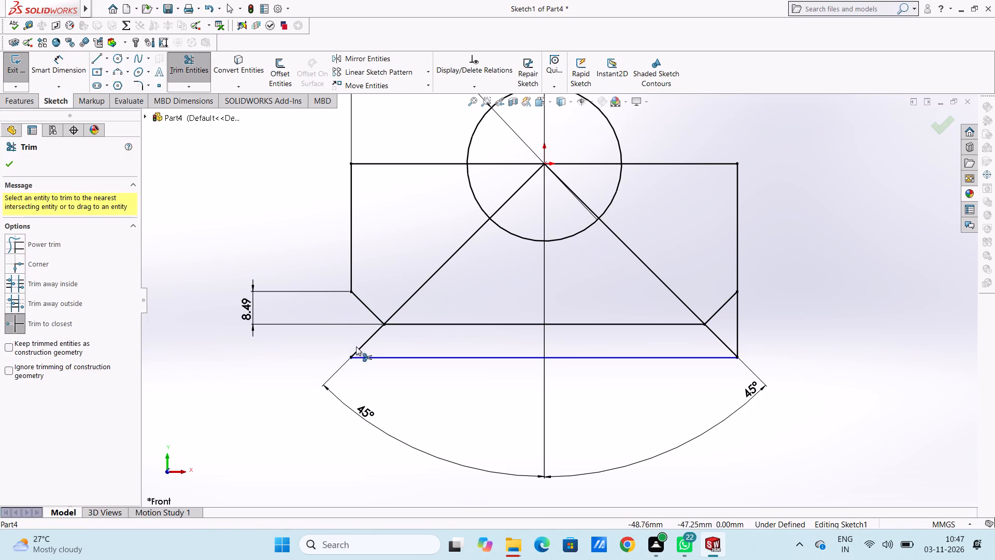
click(362, 347)
click(362, 355)
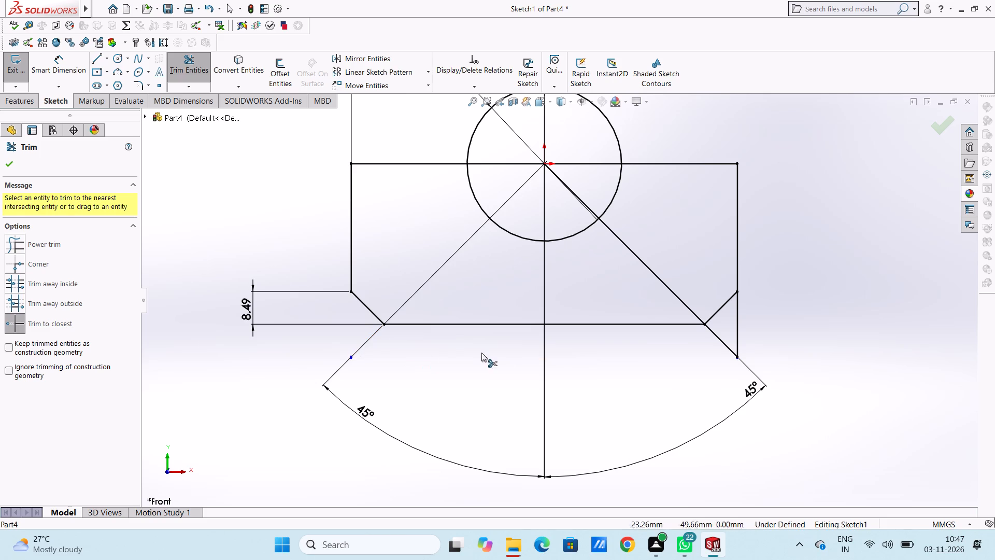
click(715, 337)
click(736, 333)
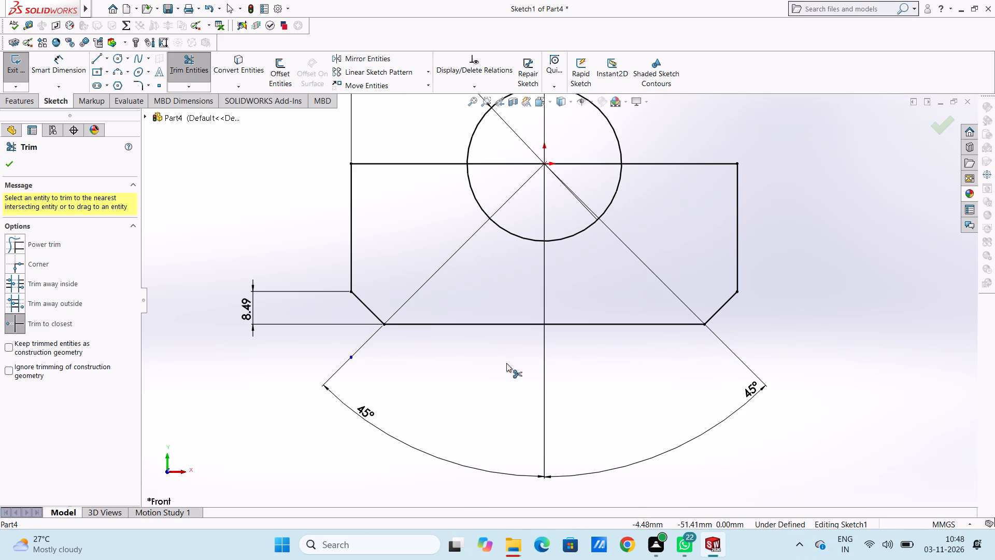
click(16, 162)
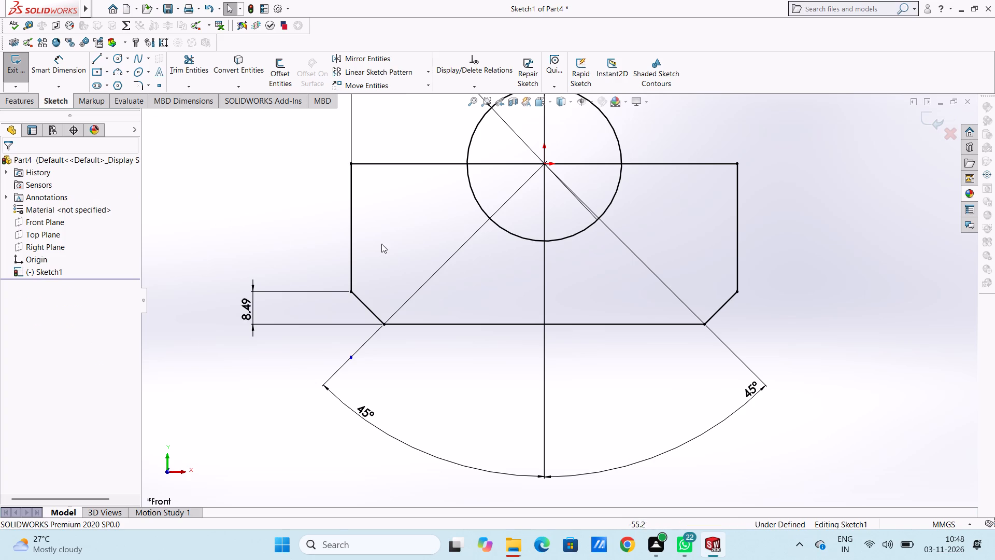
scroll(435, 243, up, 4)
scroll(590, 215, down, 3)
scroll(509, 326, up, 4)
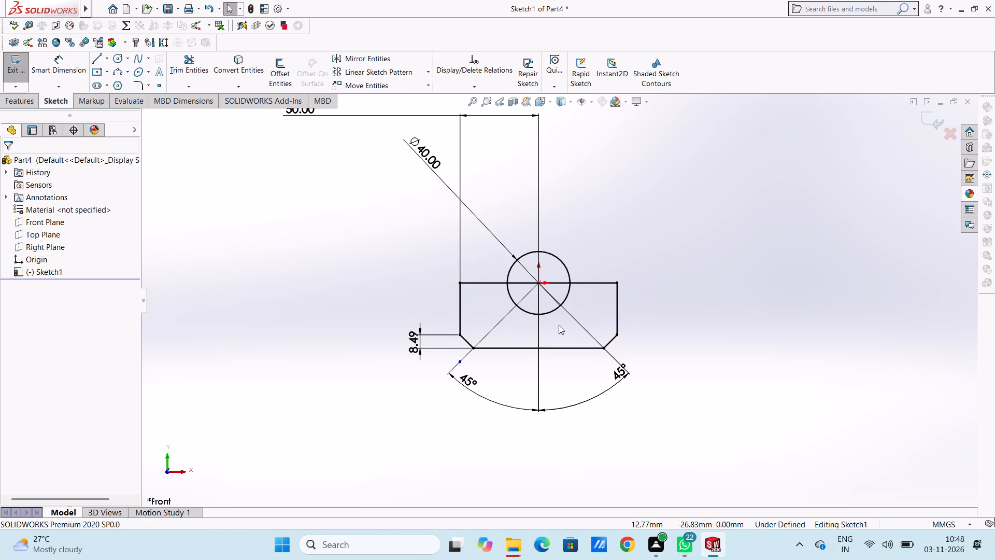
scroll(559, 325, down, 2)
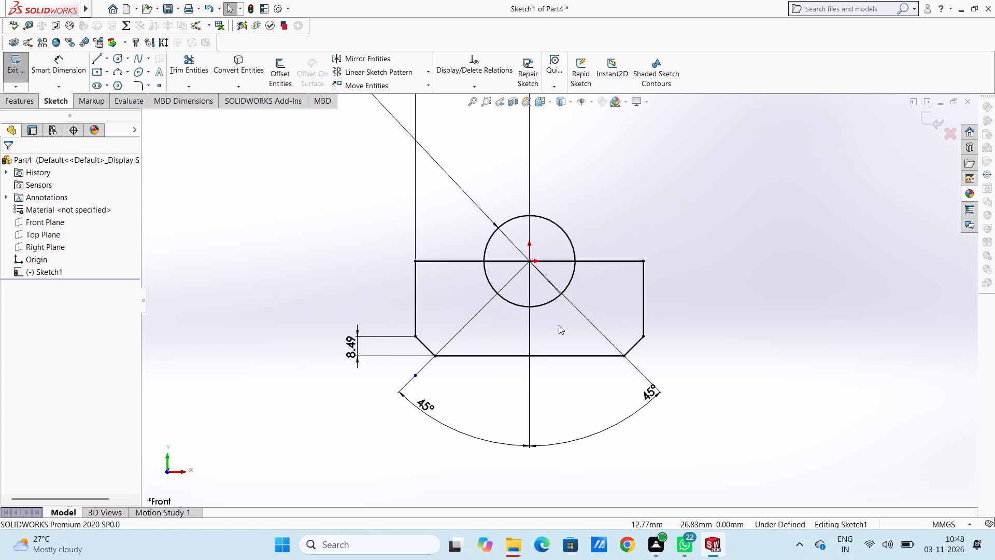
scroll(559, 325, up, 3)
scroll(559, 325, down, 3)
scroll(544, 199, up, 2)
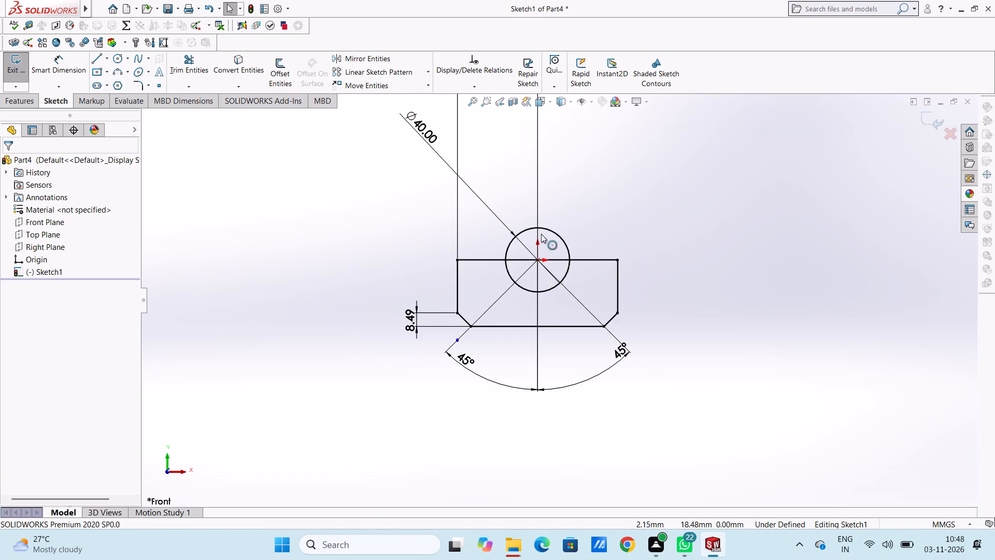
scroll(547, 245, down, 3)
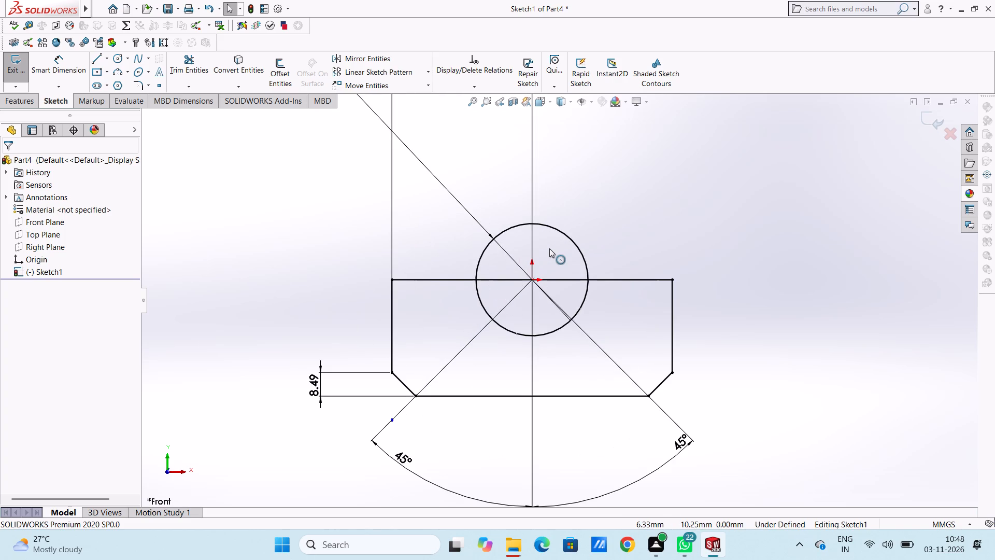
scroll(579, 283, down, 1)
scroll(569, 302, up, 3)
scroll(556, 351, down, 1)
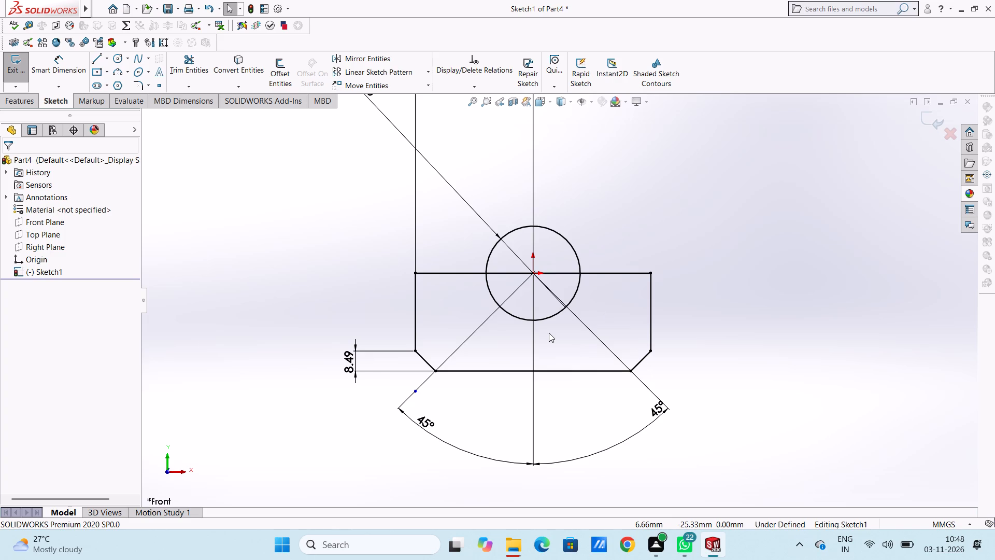
Trim the upper half of the 40 mm circle and the top horizontal line segments inside it.
click(193, 59)
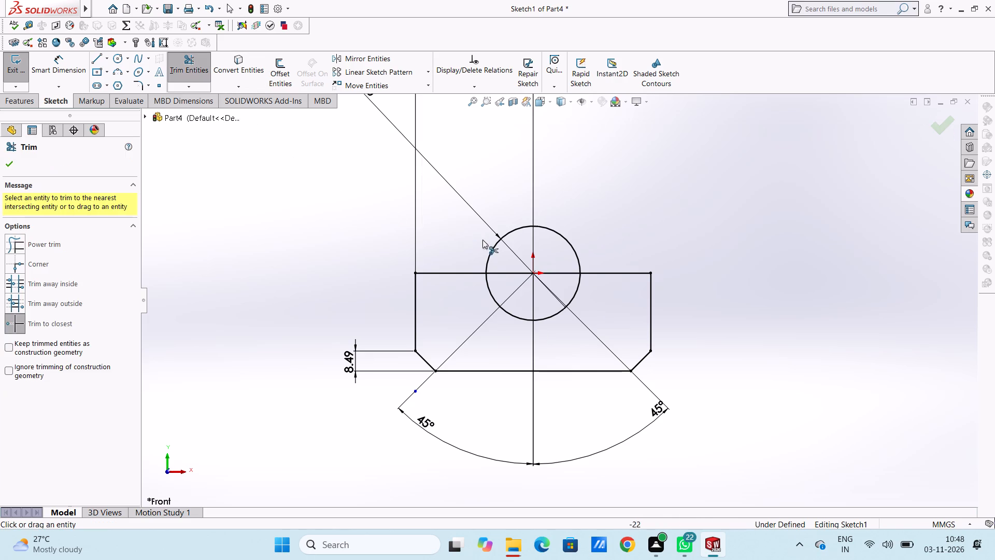
click(497, 242)
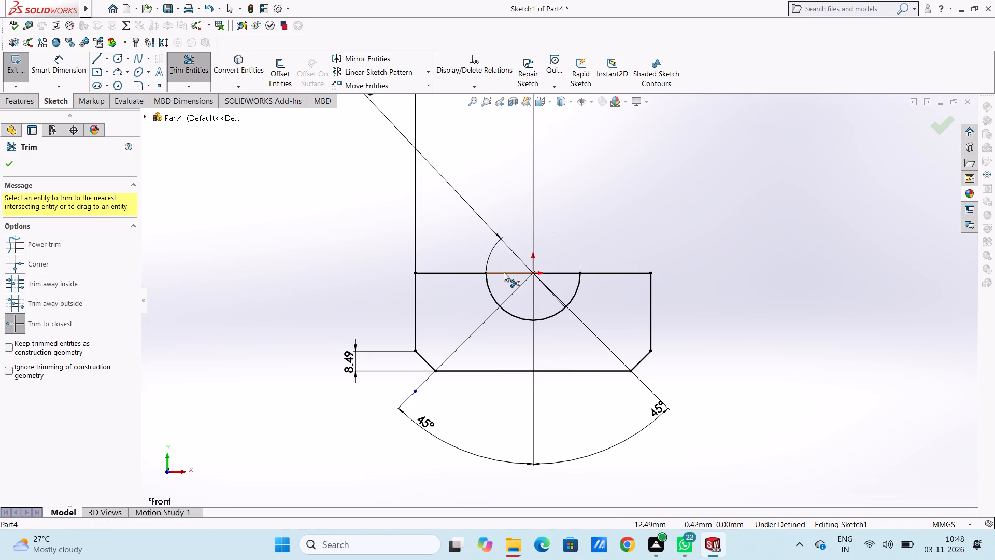
click(504, 272)
click(531, 283)
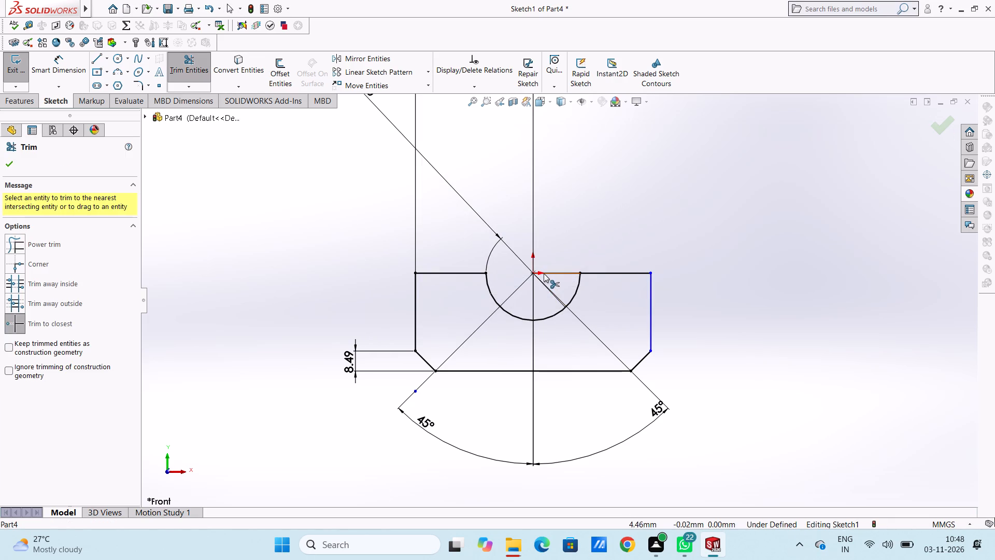
click(544, 273)
double_click(534, 282)
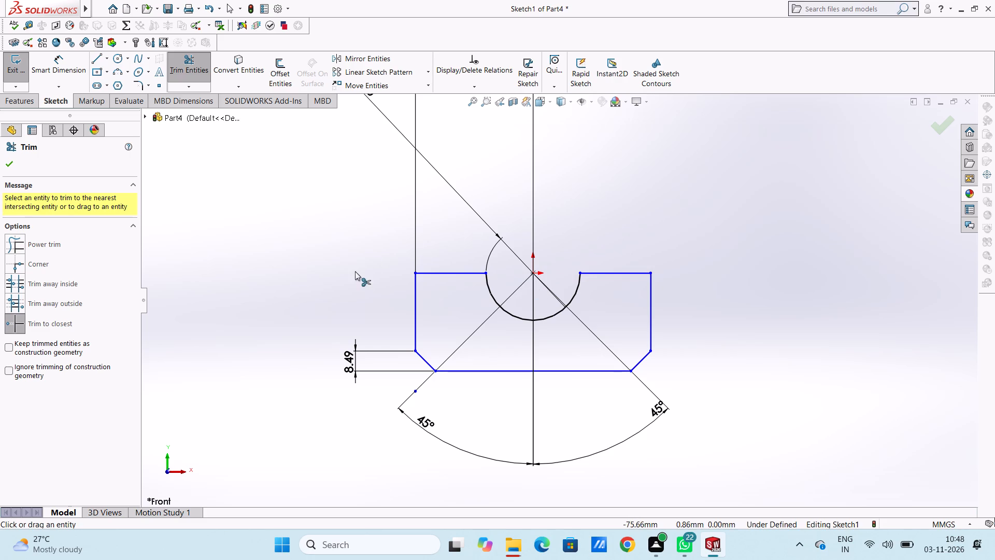
click(5, 167)
click(217, 234)
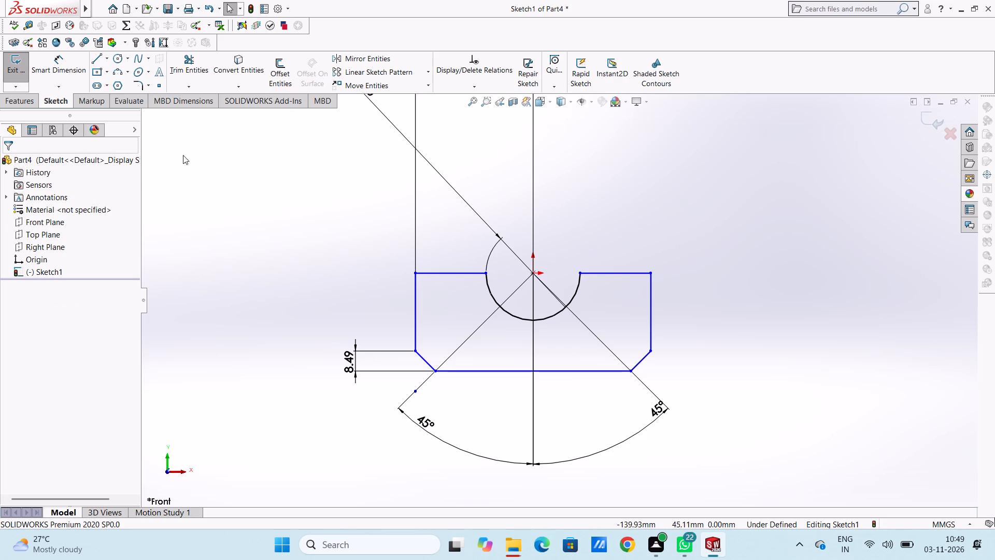
click(189, 64)
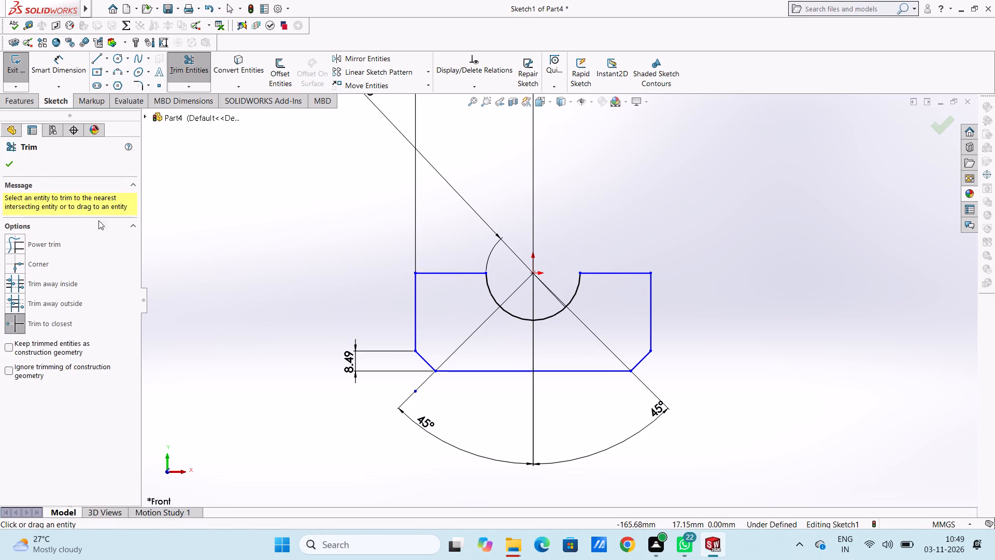
click(10, 166)
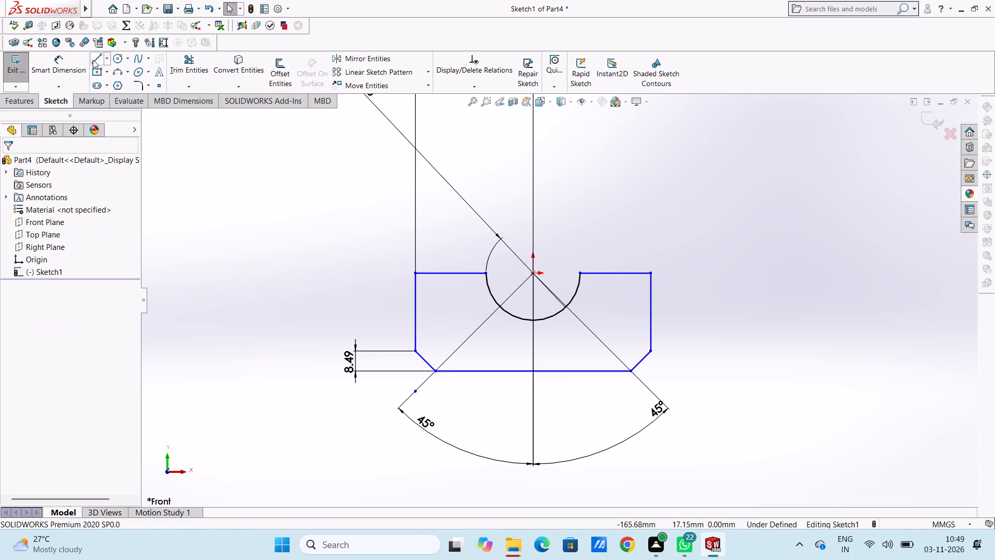
Draw two mirrored lines about 44.6 mm long, joining each end of the semicircular arc to the upper end of the short angled line on its side.
click(93, 60)
scroll(555, 363, down, 3)
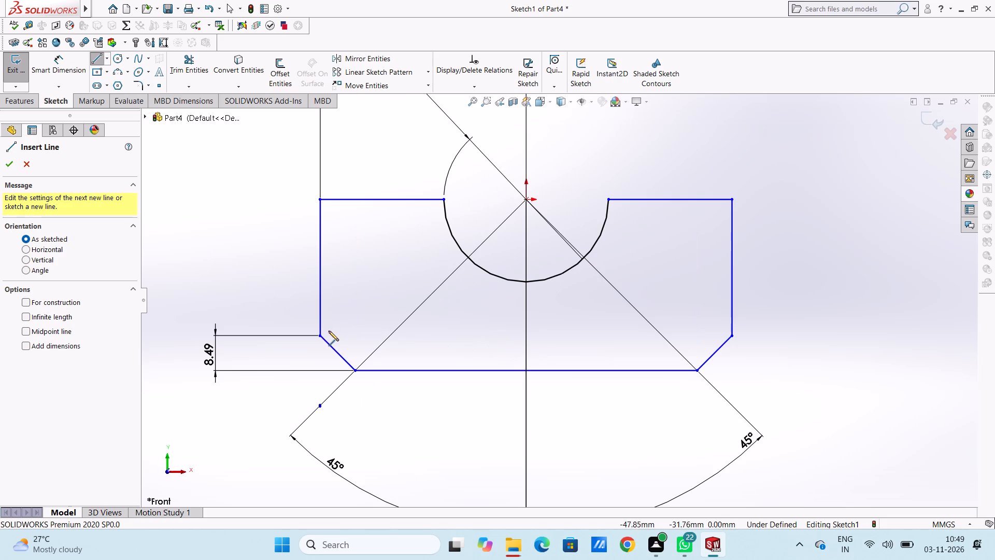
click(320, 336)
click(443, 200)
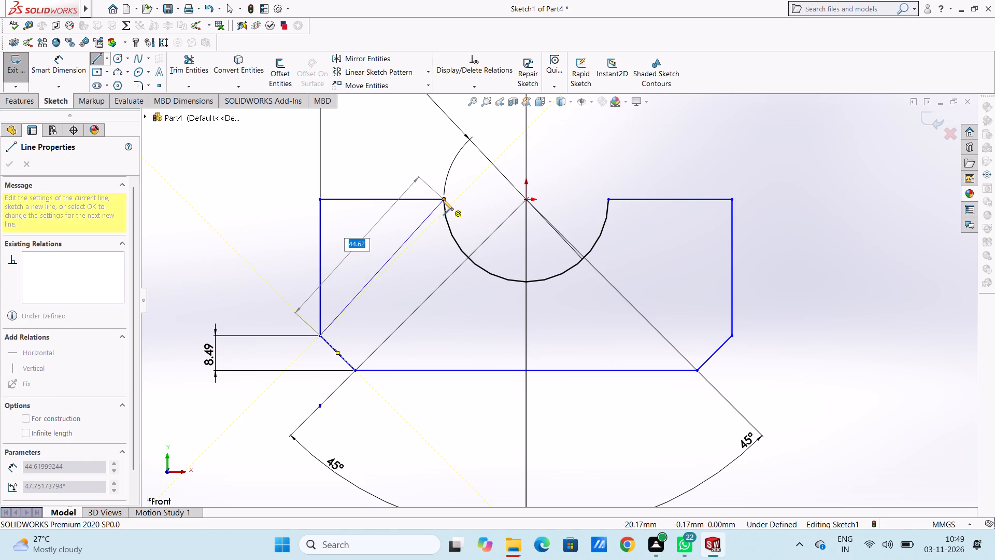
click(607, 201)
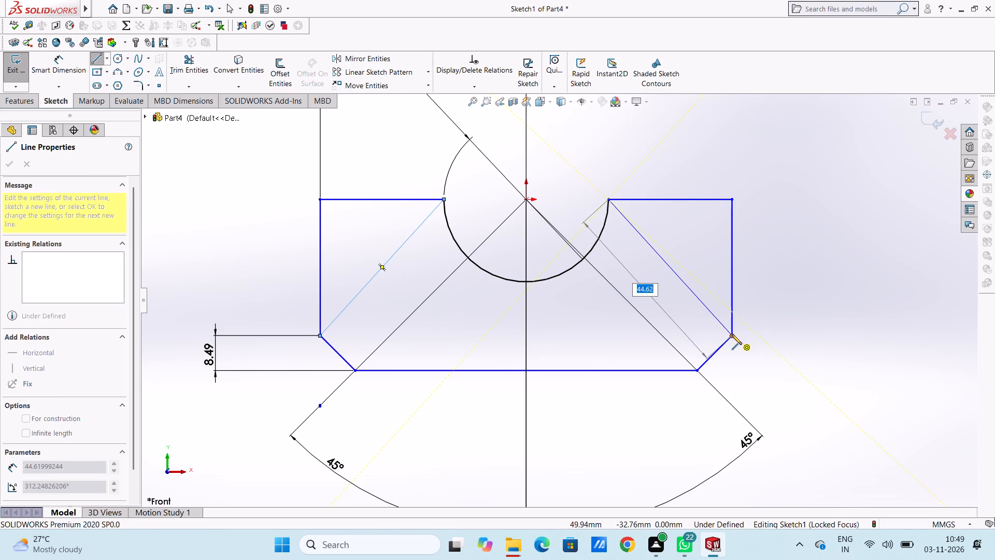
click(732, 334)
right_click(791, 195)
click(795, 200)
click(790, 210)
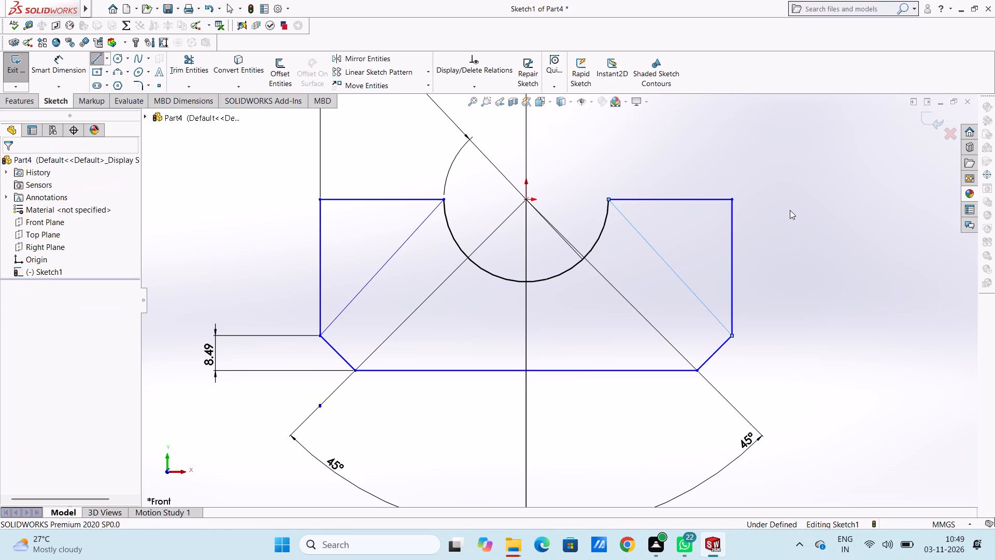
Trim the top horizontal and outer vertical lines on both sides, leaving the new sloping lines as the outline.
scroll(666, 223, up, 4)
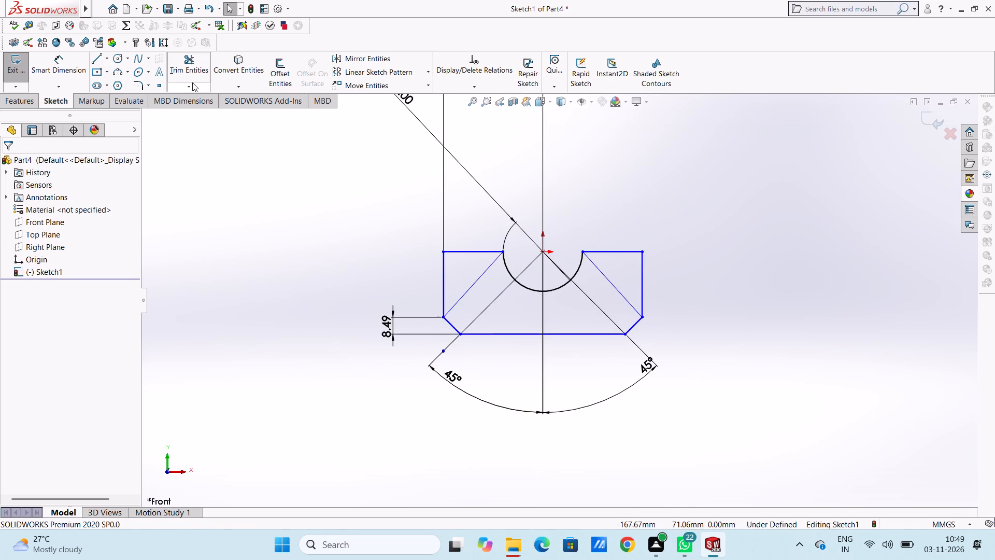
click(184, 59)
scroll(497, 281, down, 4)
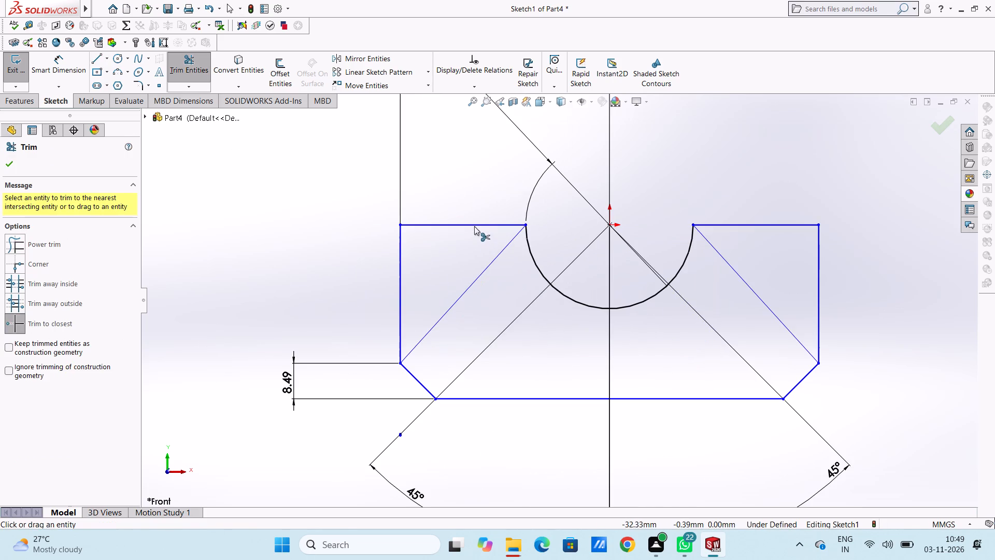
click(474, 224)
click(401, 269)
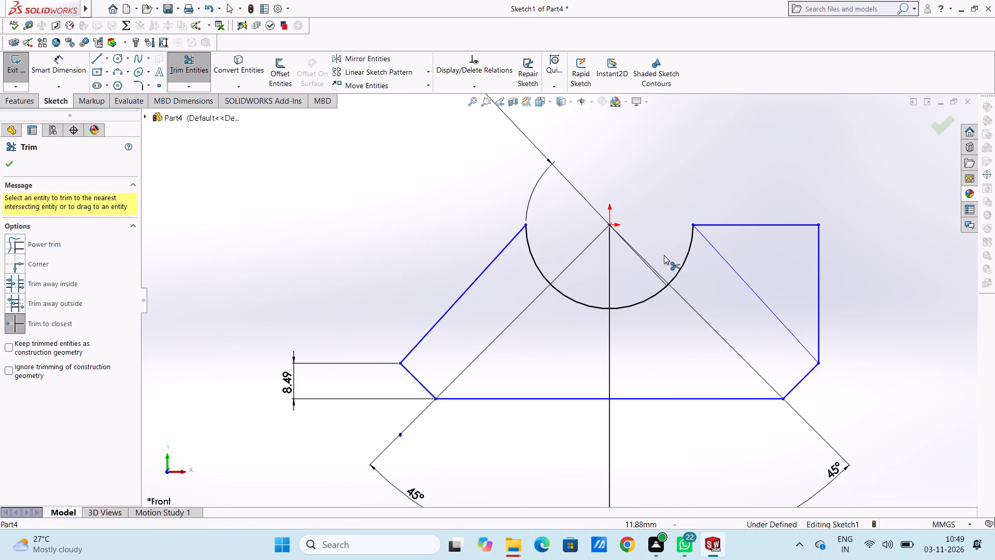
scroll(664, 255, up, 4)
scroll(689, 298, down, 3)
click(616, 239)
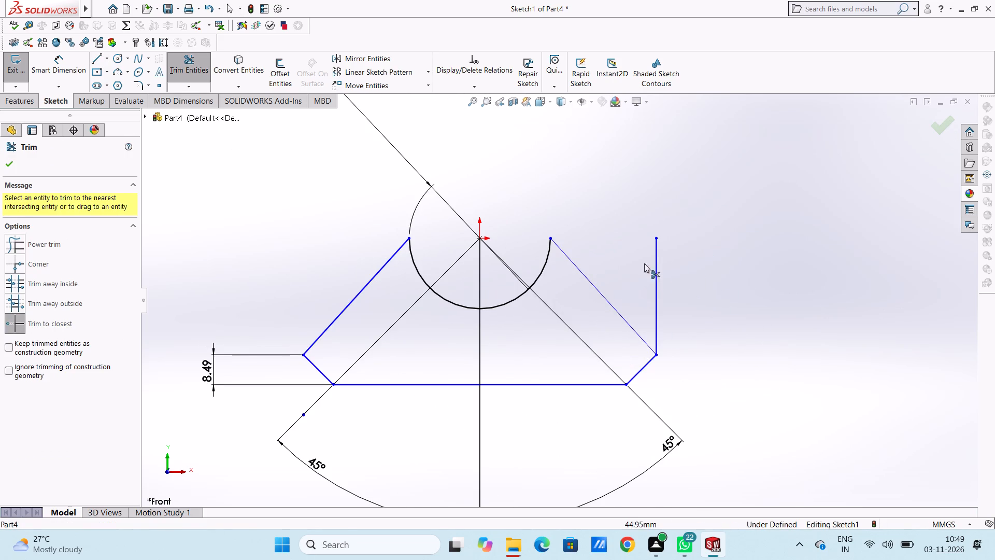
click(657, 278)
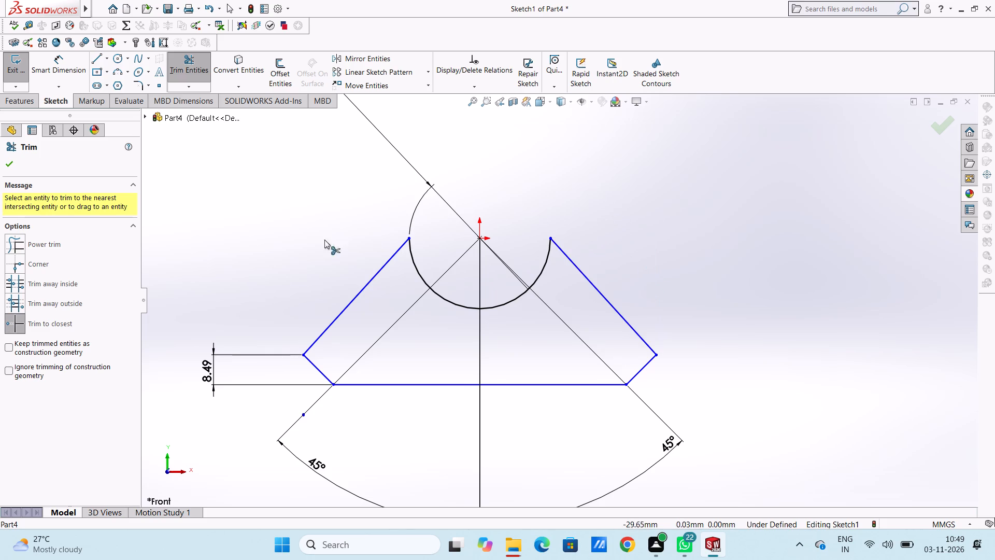
click(2, 167)
click(249, 214)
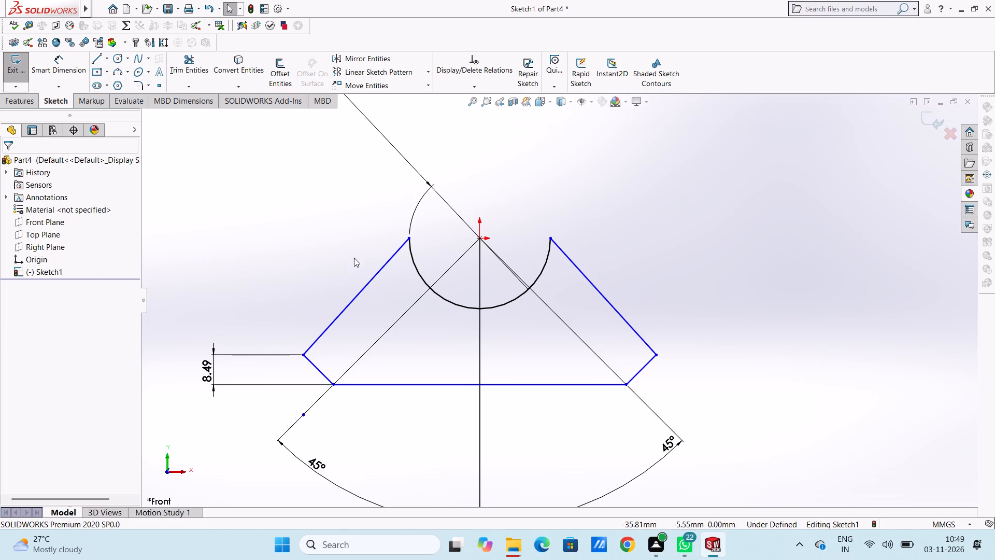
Draw two 45° lines about 58.7 mm long, joining both ends of the bottom horizontal line to the origin.
scroll(354, 258, up, 4)
scroll(547, 357, down, 1)
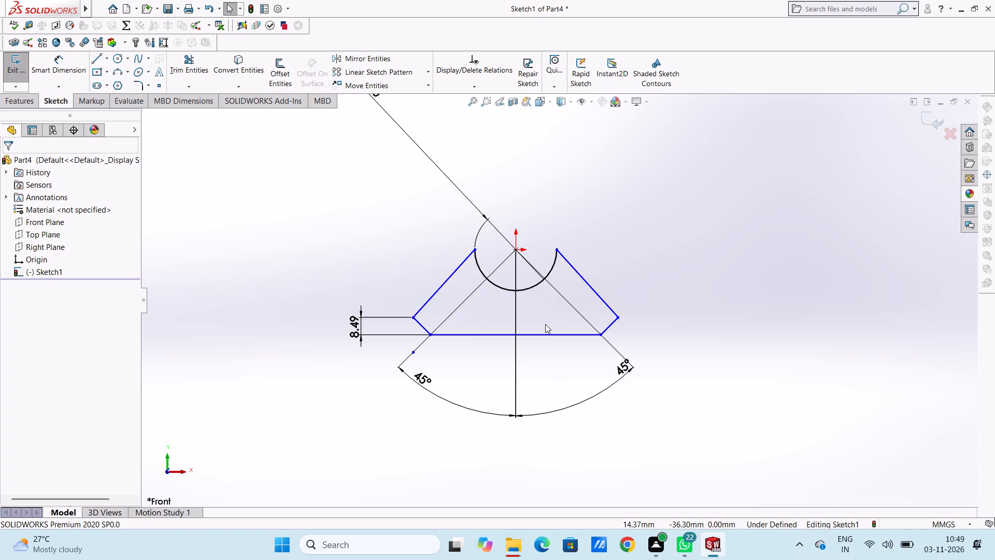
scroll(546, 319, down, 1)
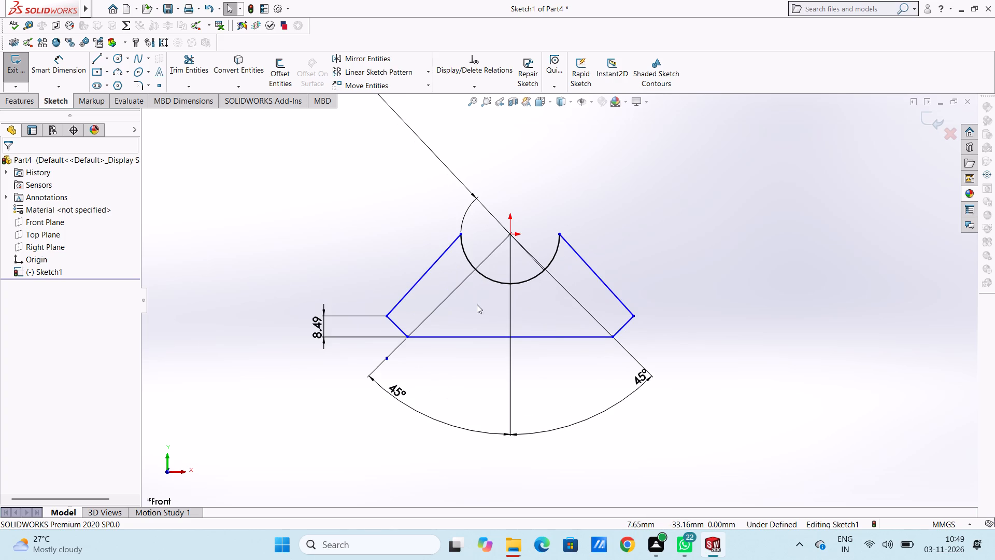
click(92, 58)
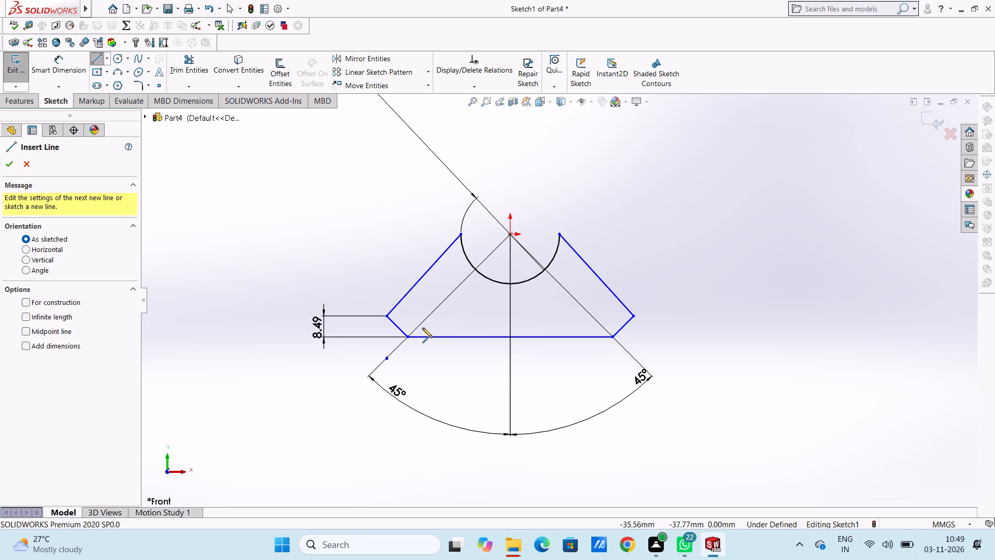
click(406, 339)
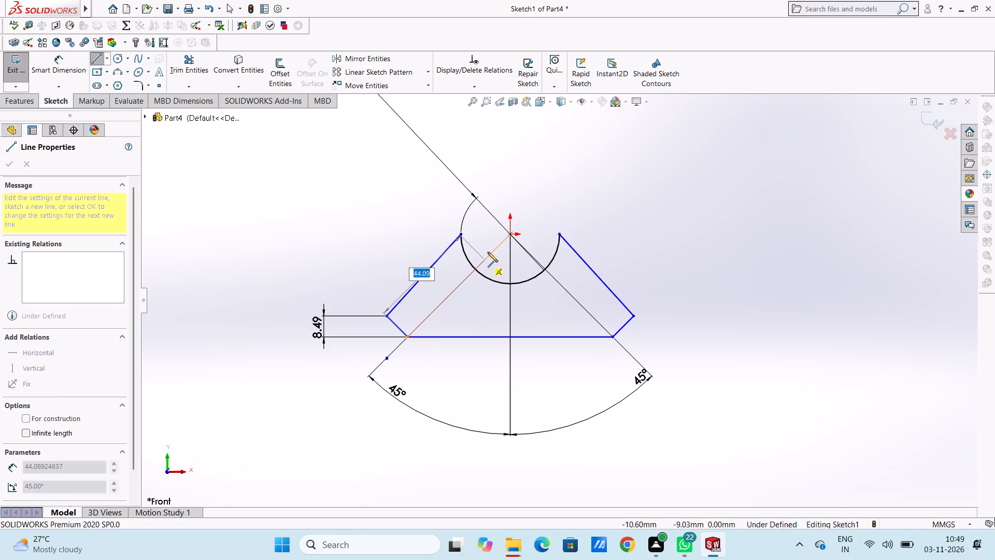
click(509, 235)
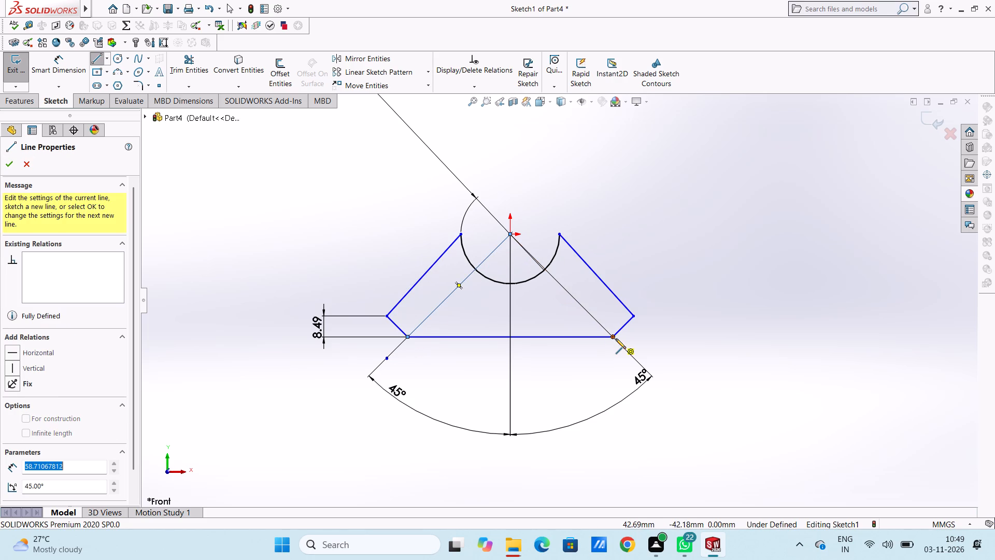
click(614, 339)
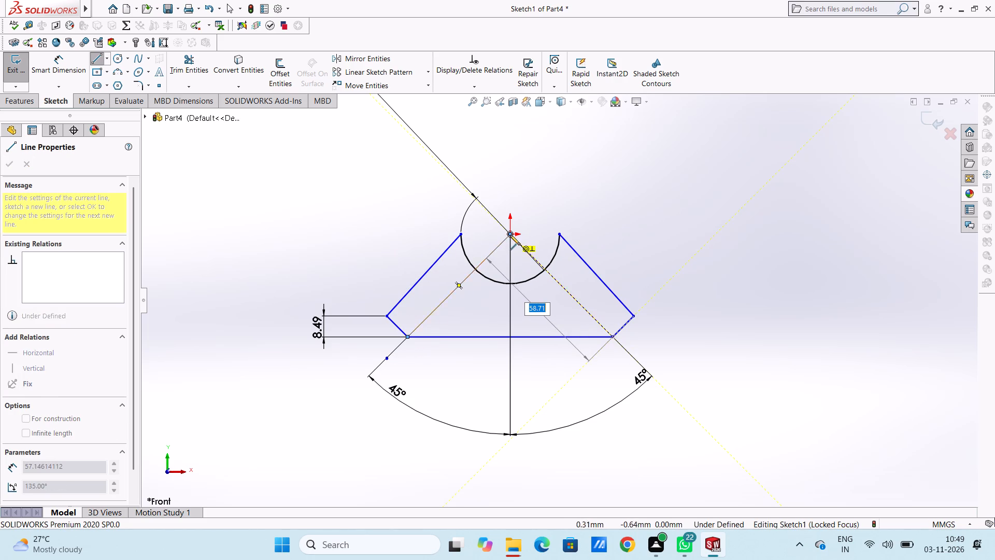
click(510, 234)
click(596, 208)
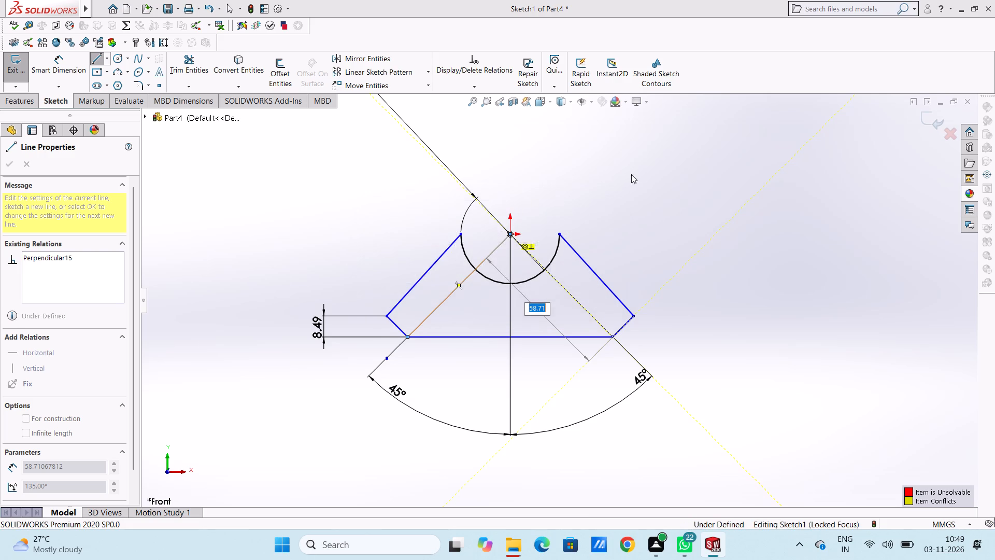
right_click(647, 163)
click(660, 170)
click(639, 176)
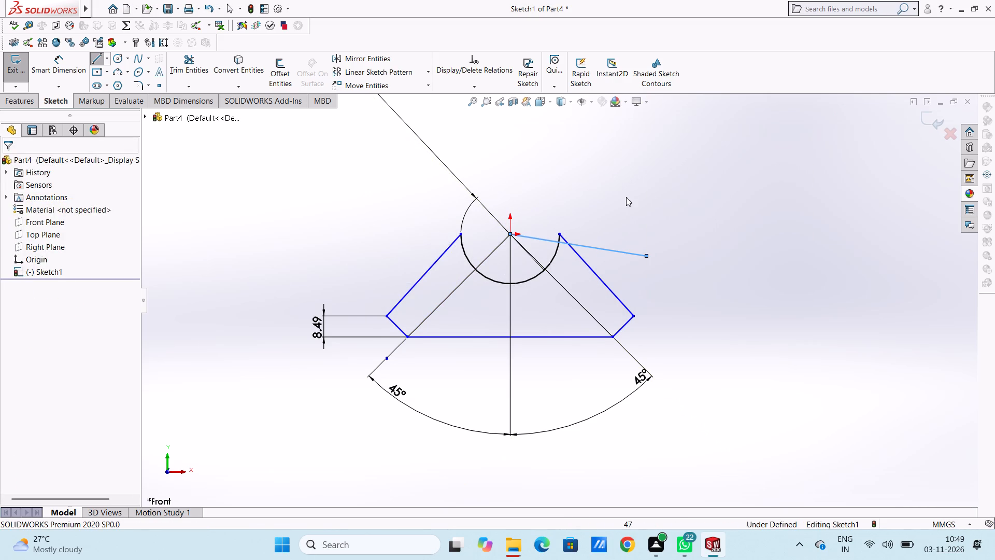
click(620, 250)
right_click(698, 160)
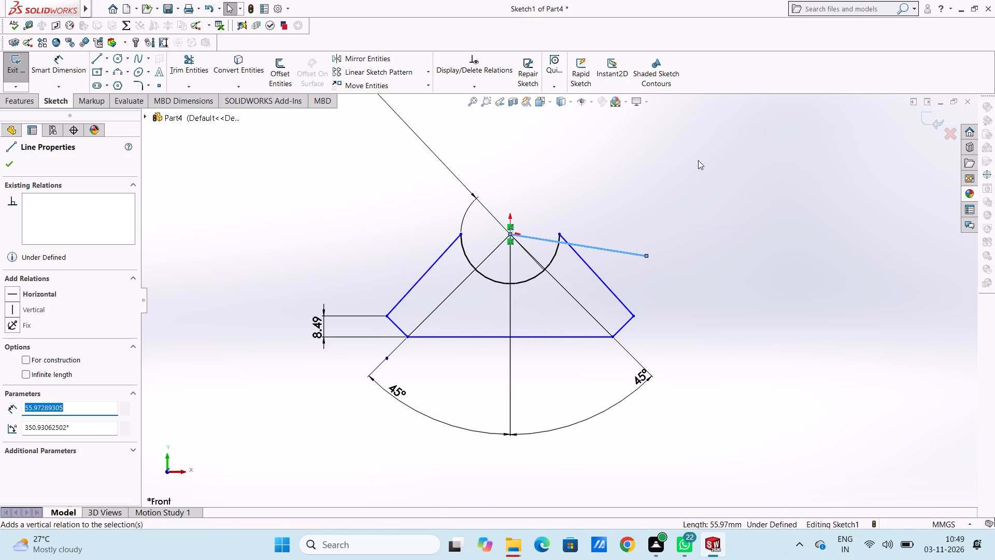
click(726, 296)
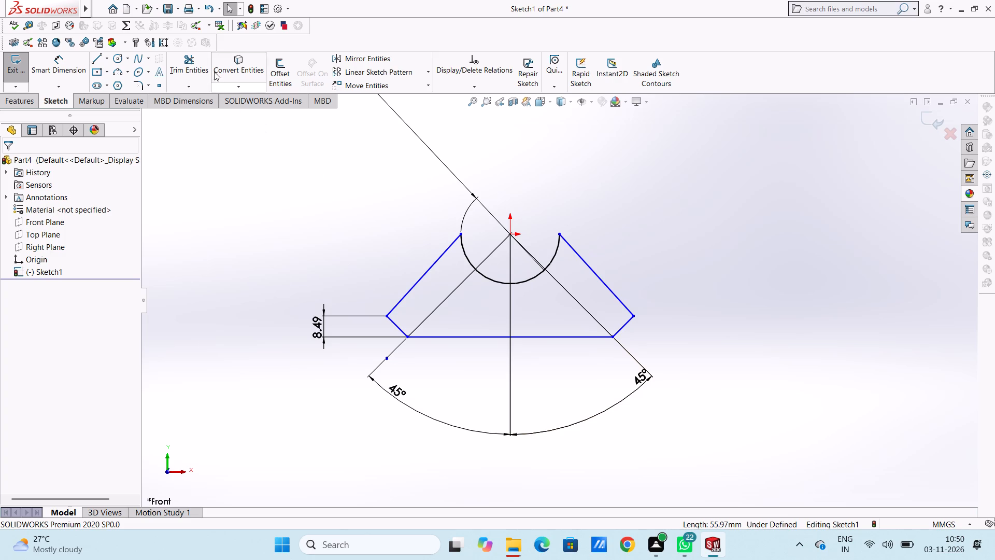
Trim the left end of the semicircular arc above the 45° line and the adjoining left sloping line.
click(194, 69)
scroll(467, 242, down, 2)
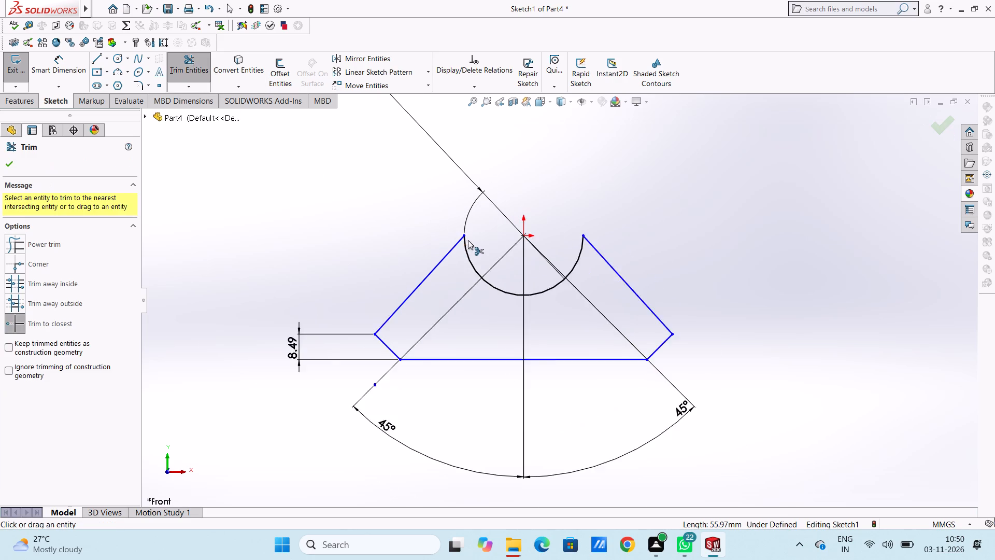
scroll(468, 240, down, 1)
click(473, 251)
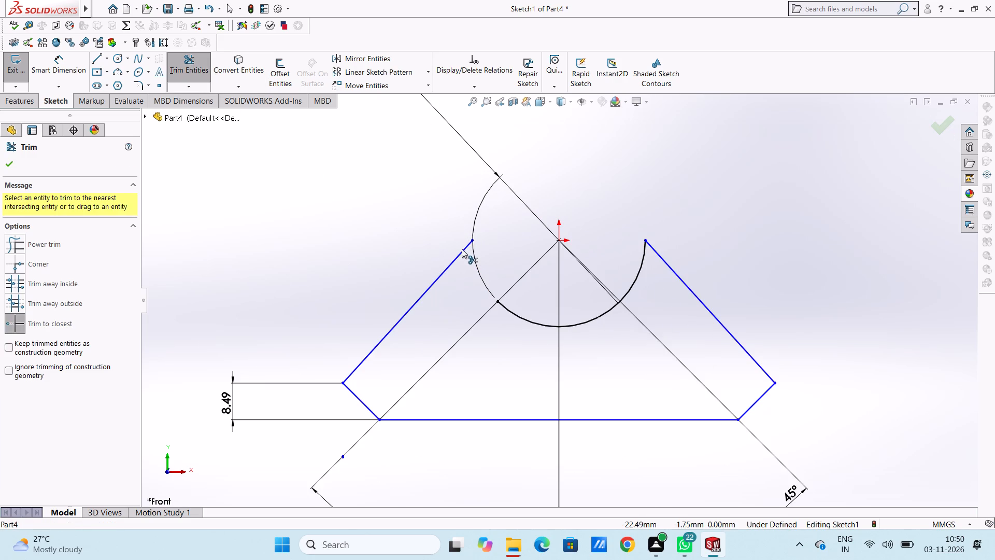
click(462, 251)
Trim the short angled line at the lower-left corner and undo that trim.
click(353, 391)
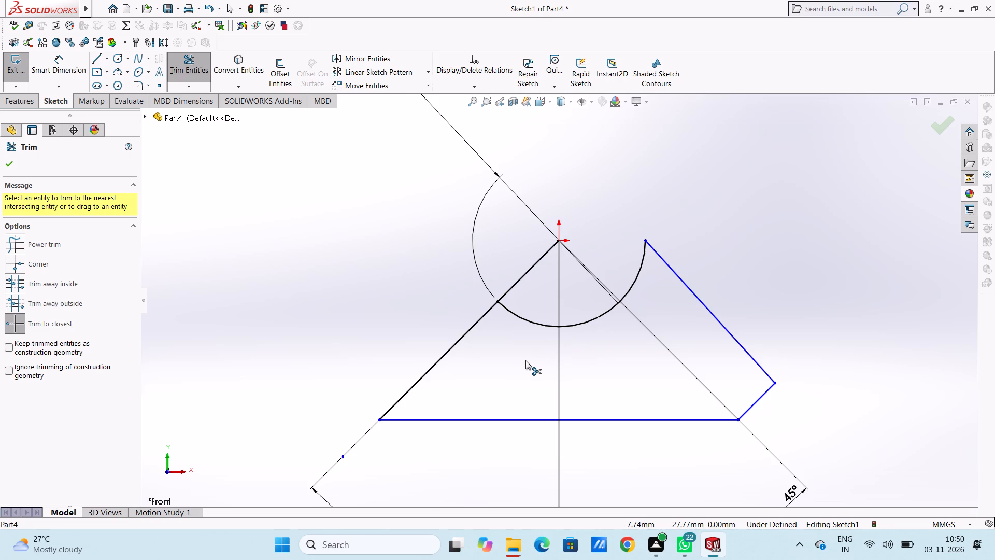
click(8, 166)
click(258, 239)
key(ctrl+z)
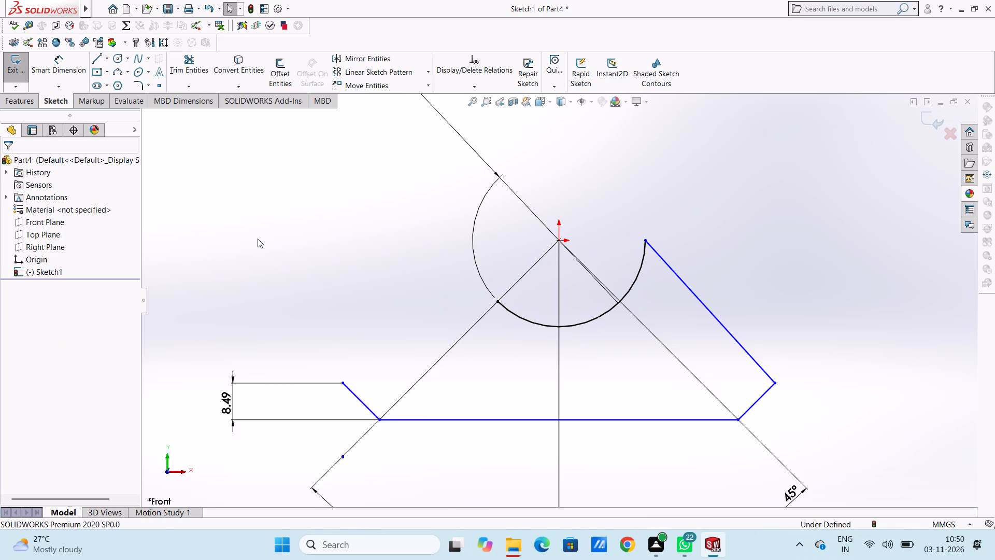
Trim the right end of the arc above the 45° line and the adjoining right sloping line.
scroll(281, 255, up, 4)
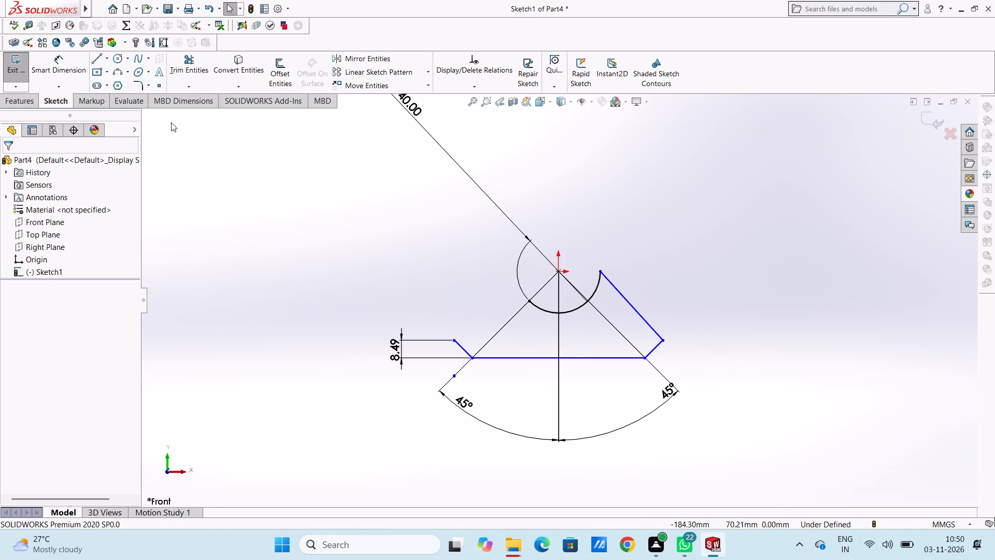
click(183, 64)
scroll(666, 319, down, 3)
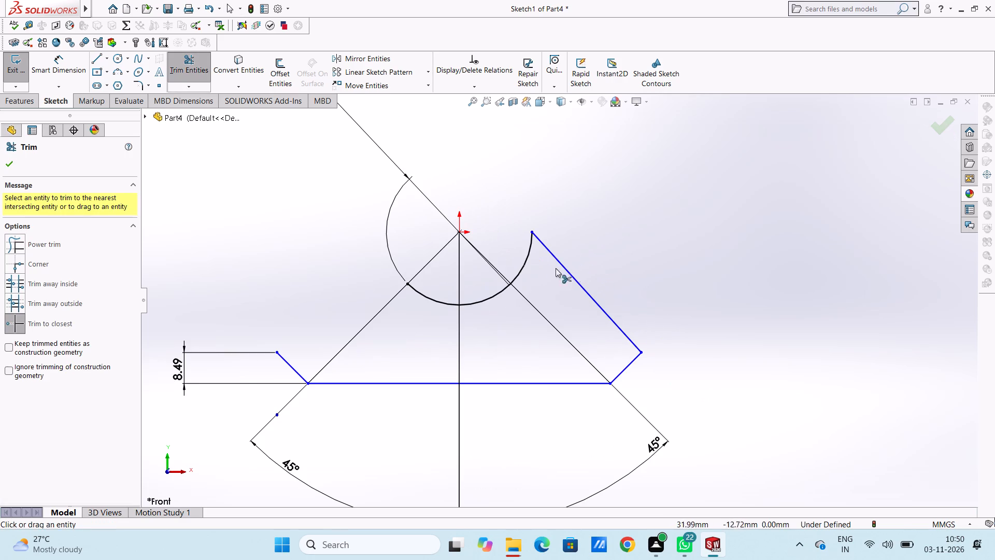
click(528, 257)
click(555, 257)
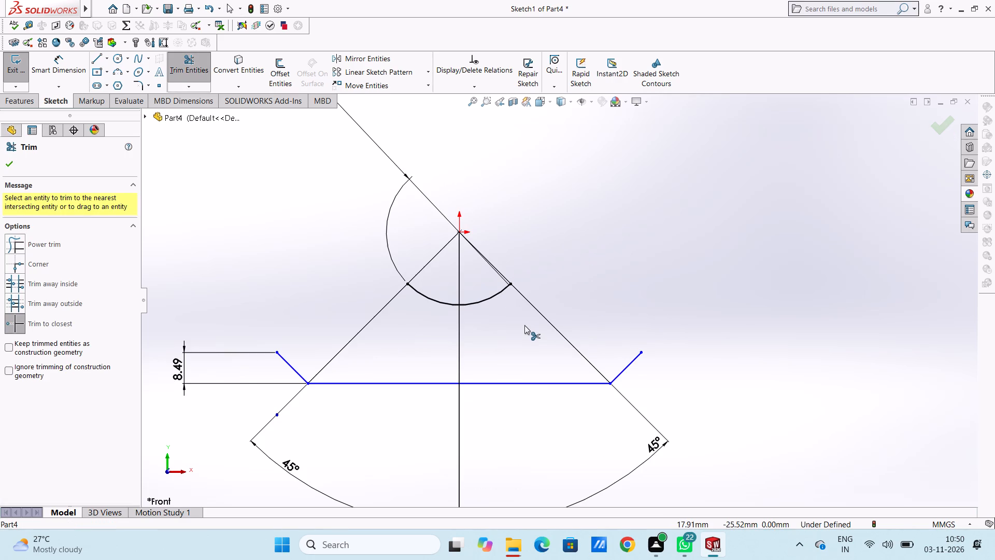
scroll(524, 325, up, 3)
click(501, 315)
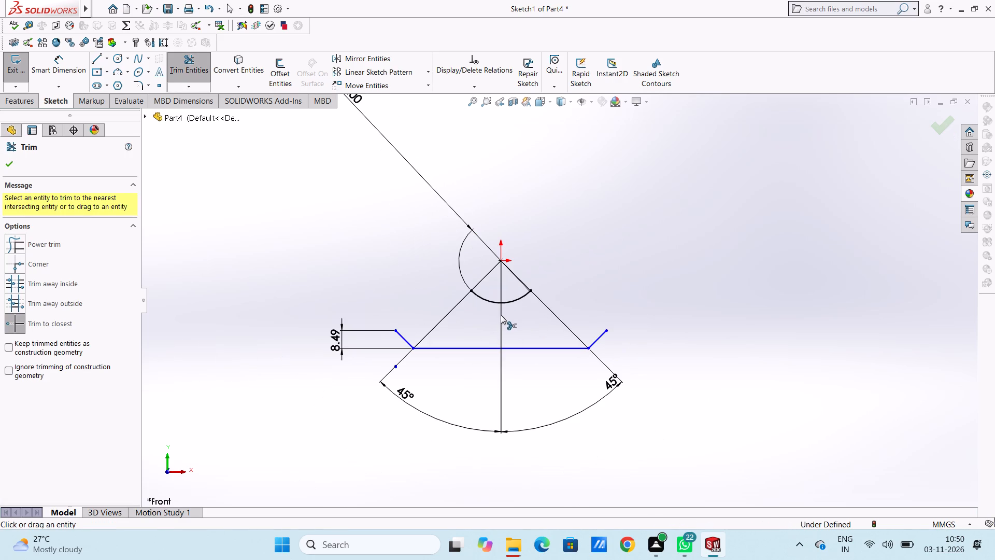
click(17, 162)
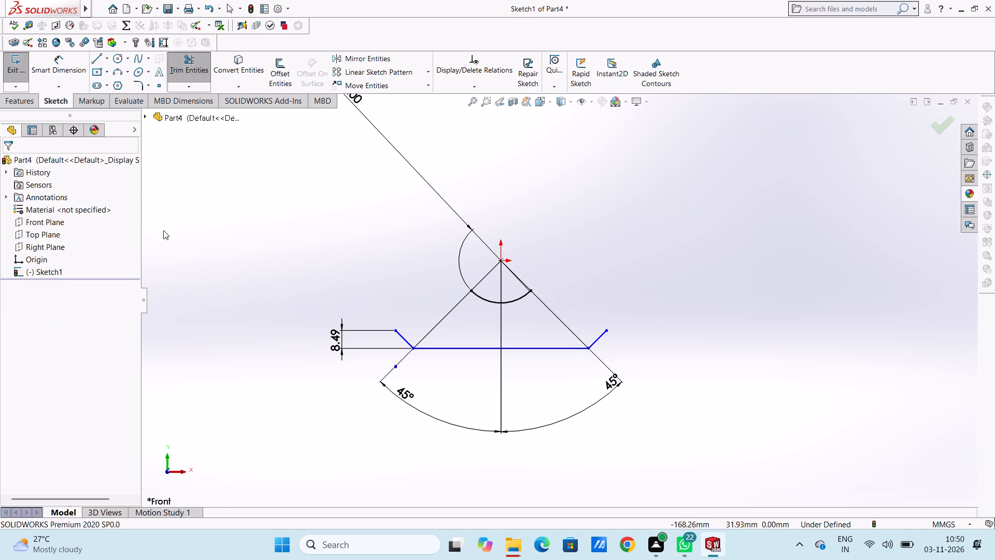
click(176, 235)
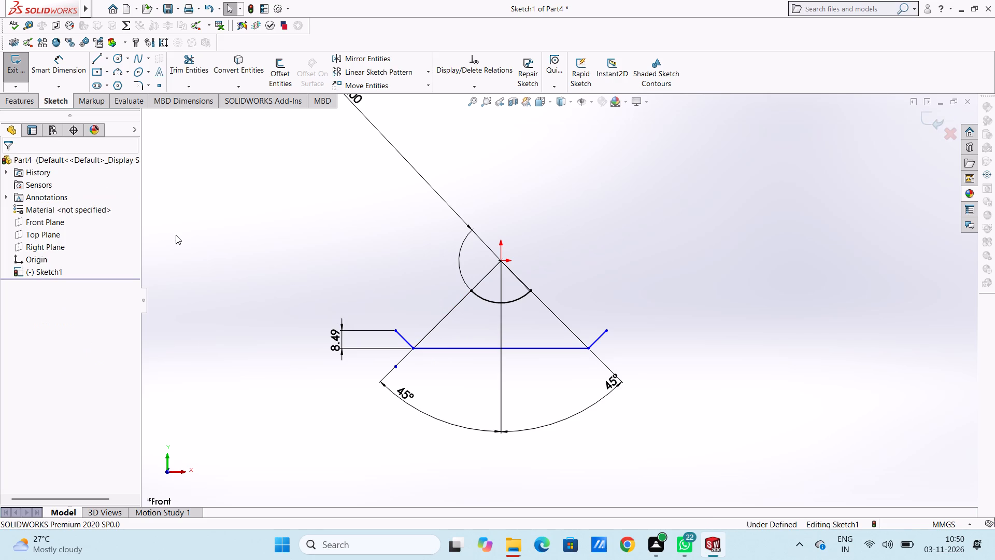
Trim the portions of both 45° lines between the origin and the remaining arc.
scroll(477, 291, down, 1)
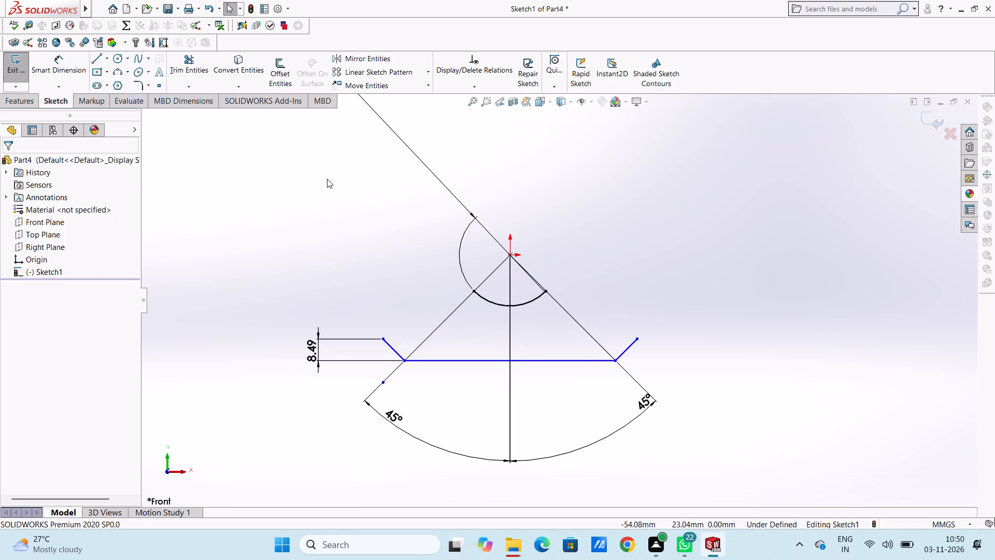
click(189, 65)
scroll(551, 301, down, 4)
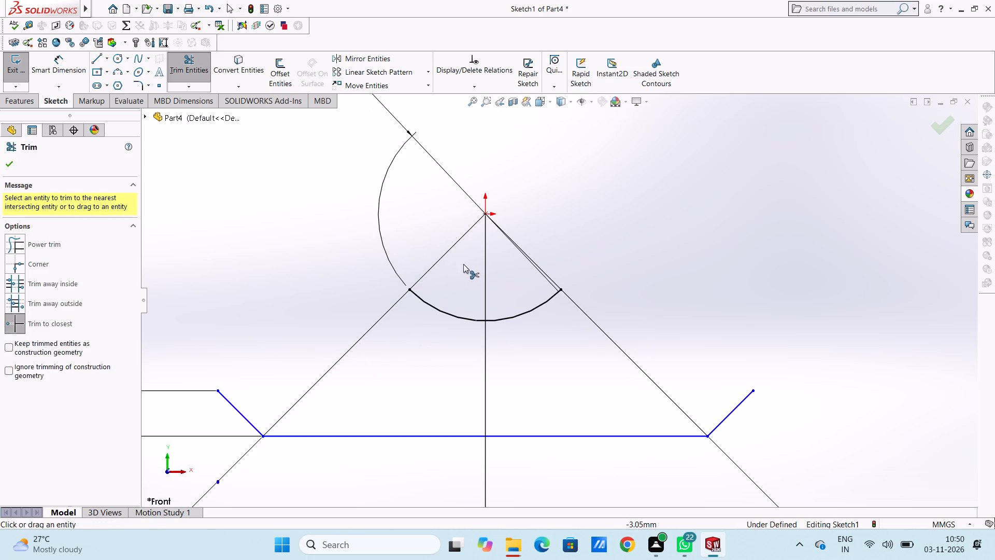
triple_click(439, 258)
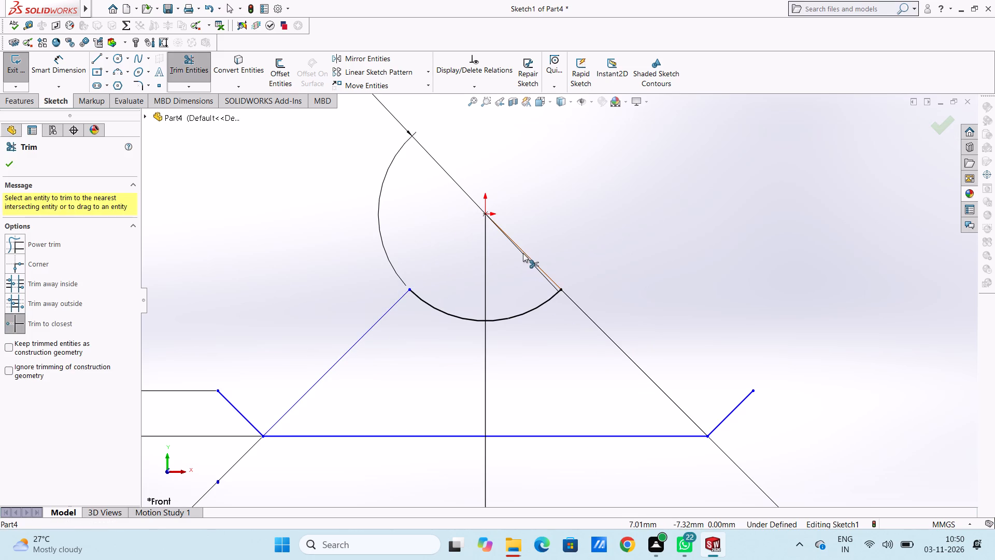
triple_click(524, 253)
triple_click(524, 253)
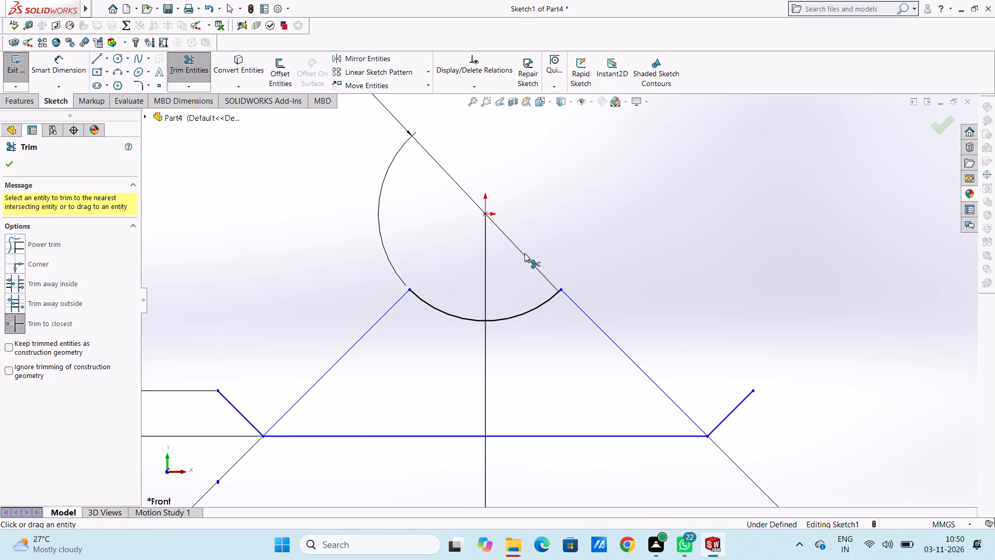
double_click(524, 253)
click(12, 166)
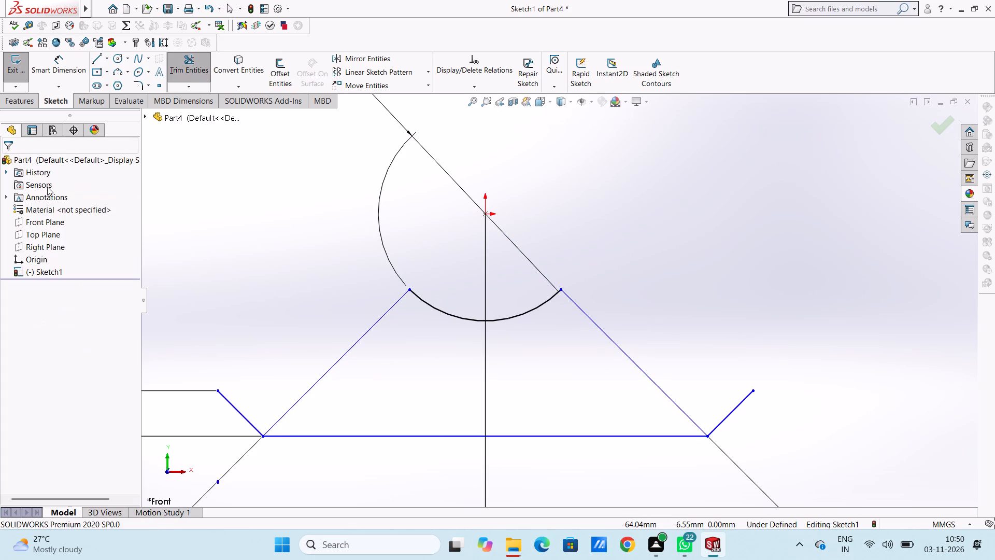
click(253, 252)
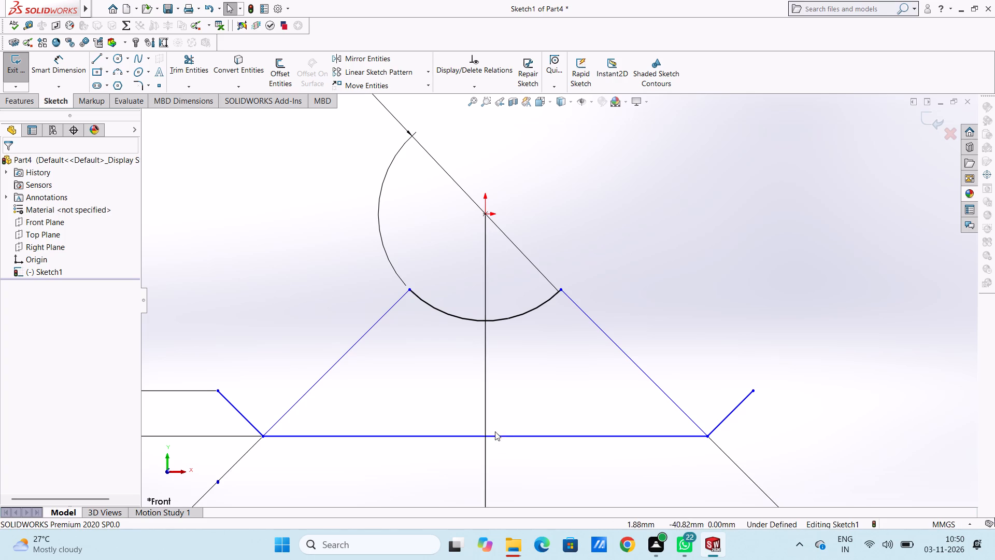
Trim away the bottom horizontal line between the lower ends of the two 45° lines.
scroll(491, 418, up, 3)
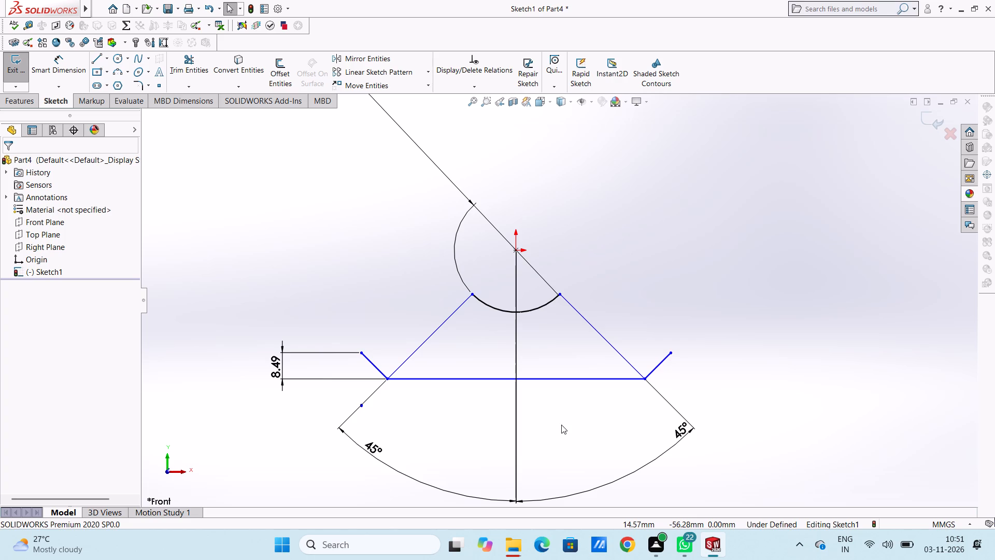
click(191, 66)
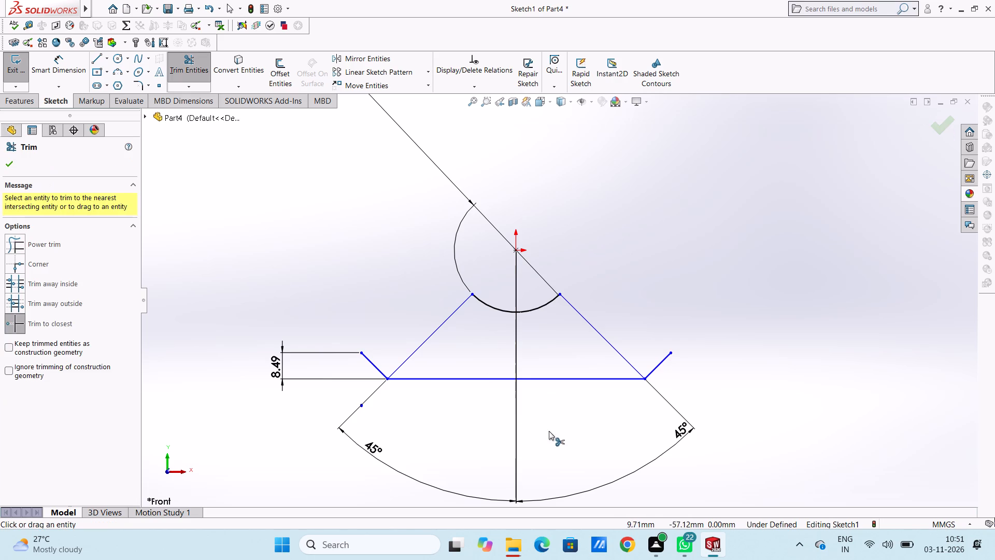
click(472, 376)
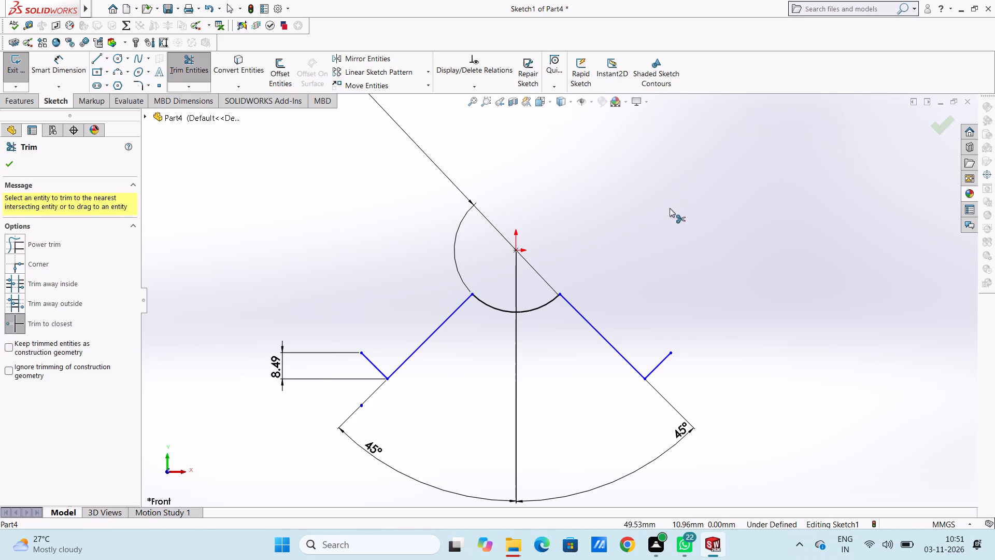
right_click(666, 197)
click(612, 202)
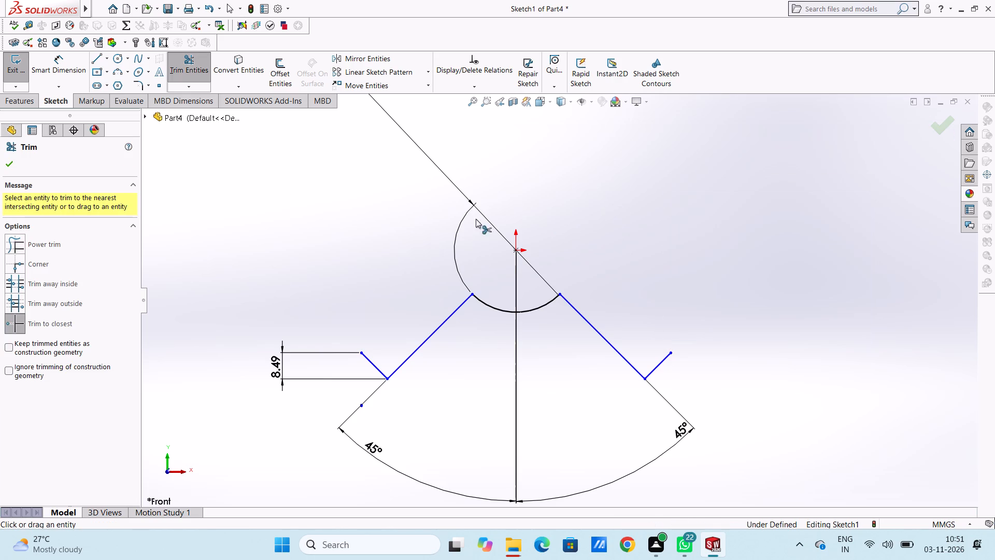
click(8, 166)
click(288, 201)
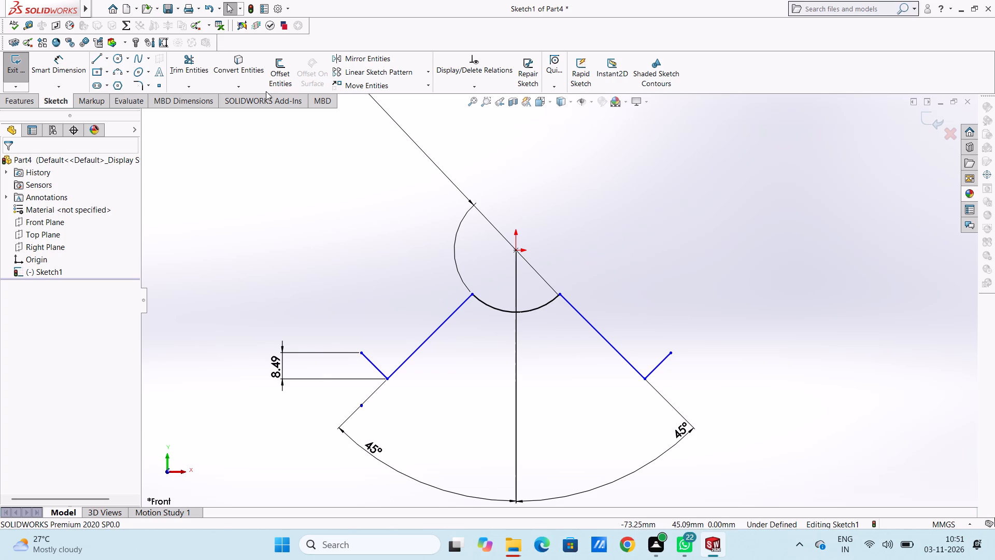
Add 4 mm sketch fillets at both lower corners where the 45° lines meet the short angled lines.
click(135, 85)
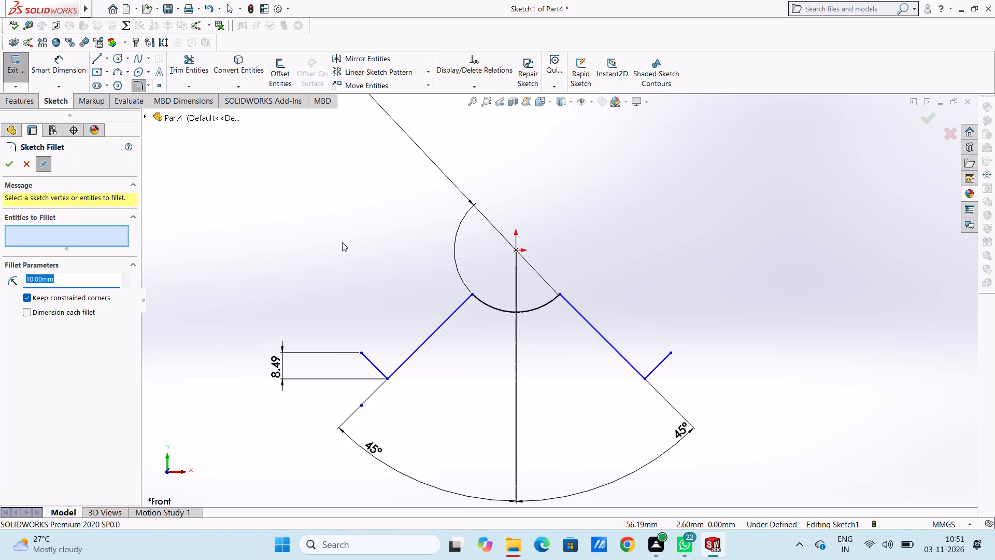
key(4)
key(Return)
click(386, 380)
click(643, 378)
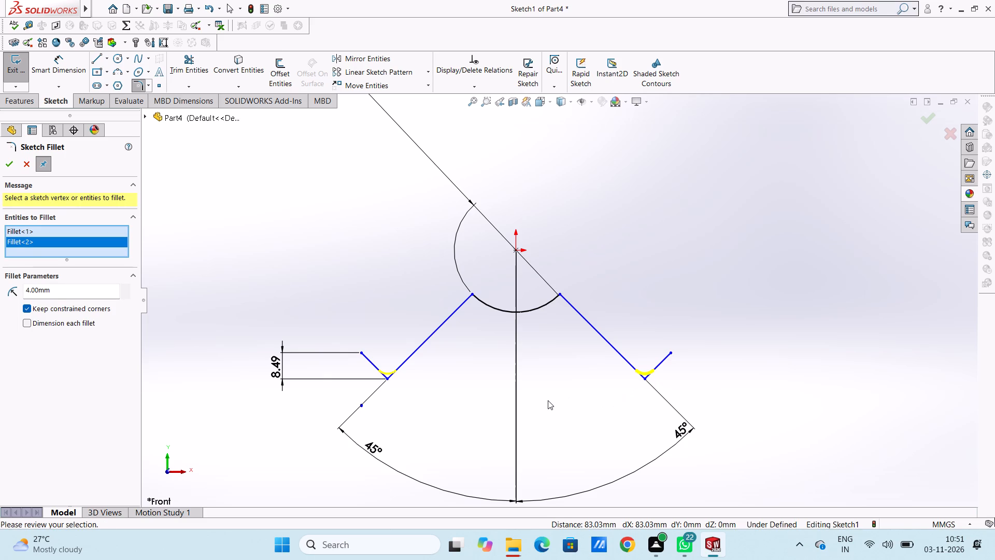
click(7, 159)
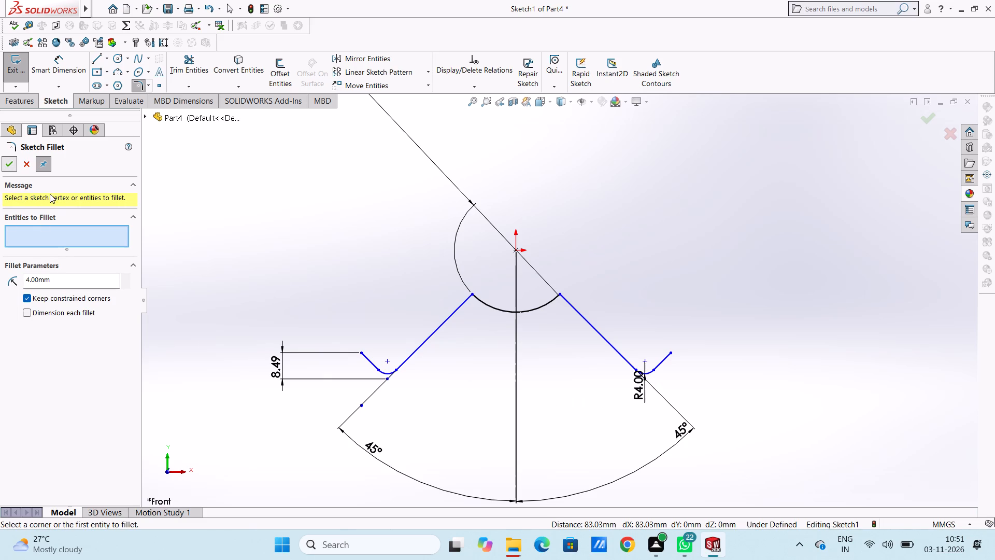
click(13, 160)
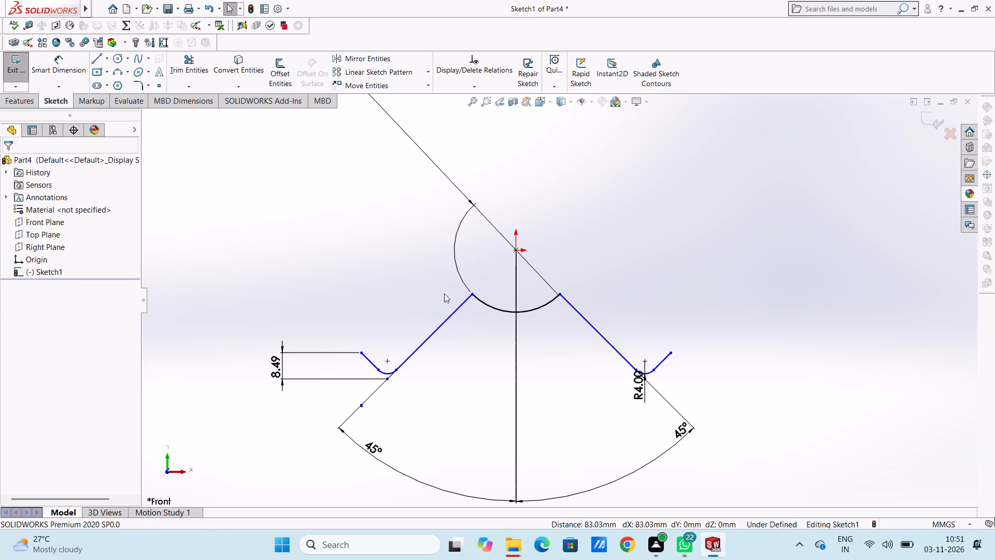
Move the R4 radius dimension down, clear of the right lower fillet.
drag(642, 395, 638, 445)
click(589, 403)
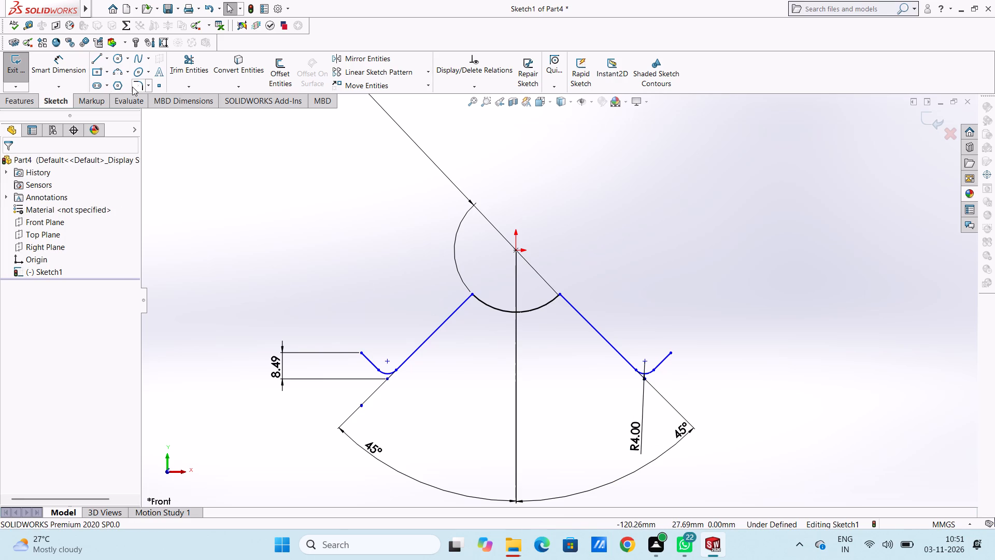
Add 2 mm sketch fillets at both corners where the arc meets the 45° lines.
click(133, 85)
key(2)
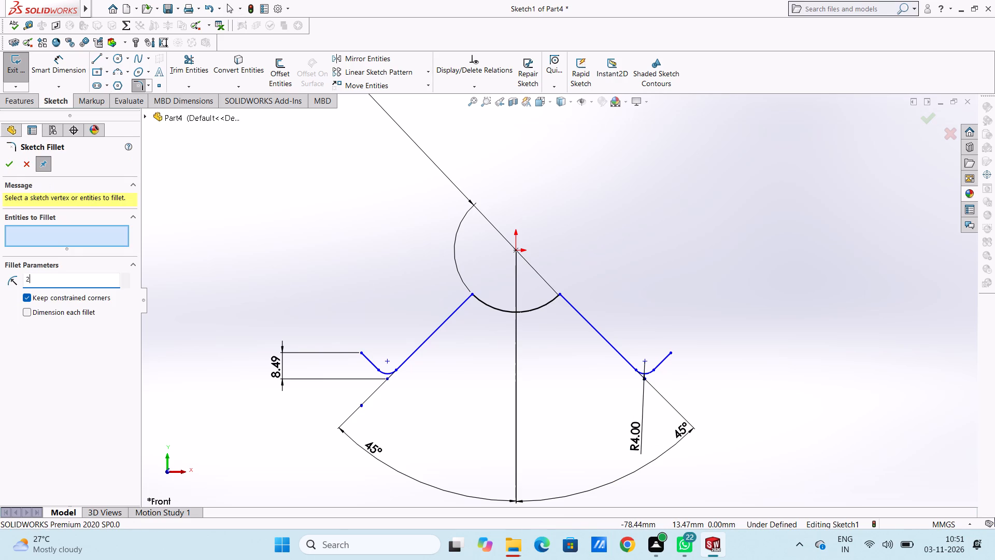
key(Return)
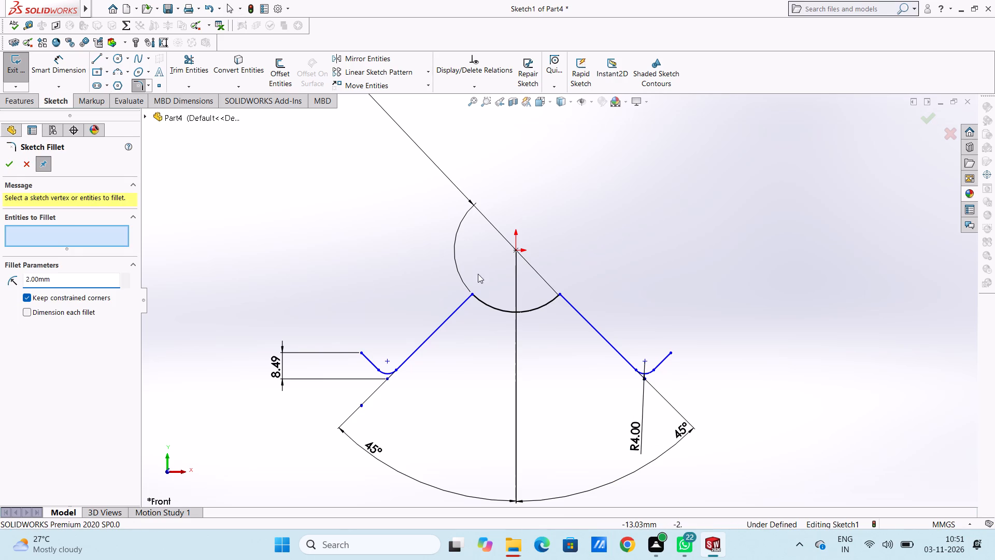
click(472, 294)
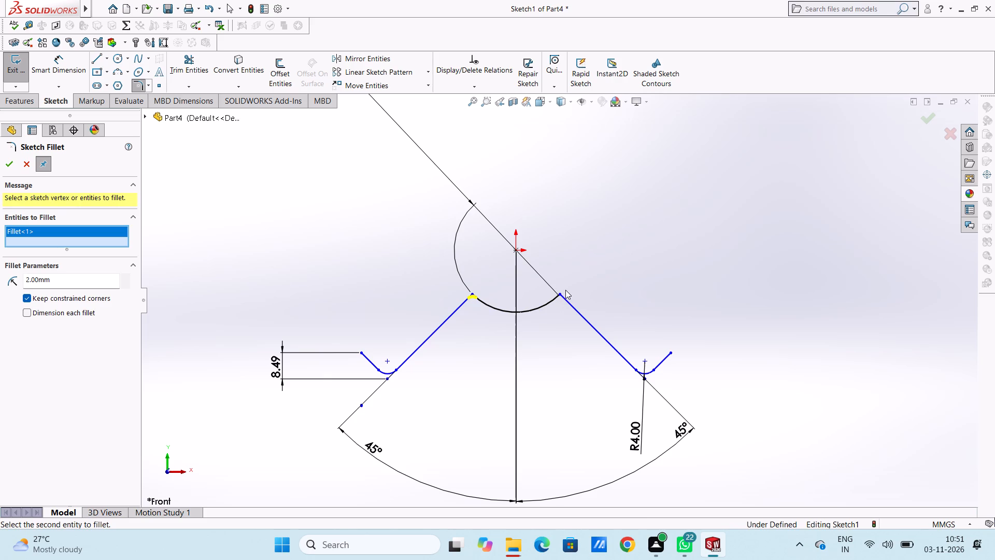
click(561, 293)
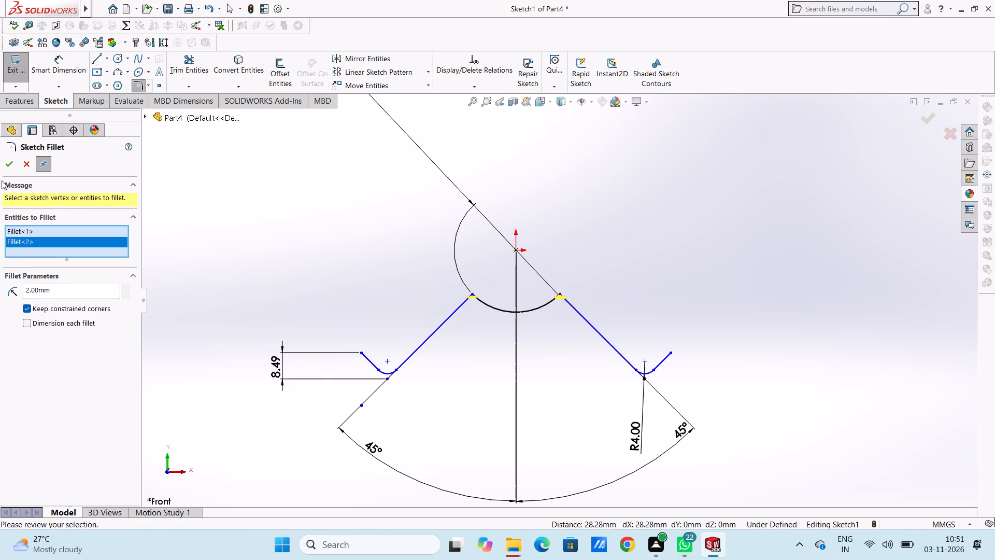
click(5, 166)
click(6, 165)
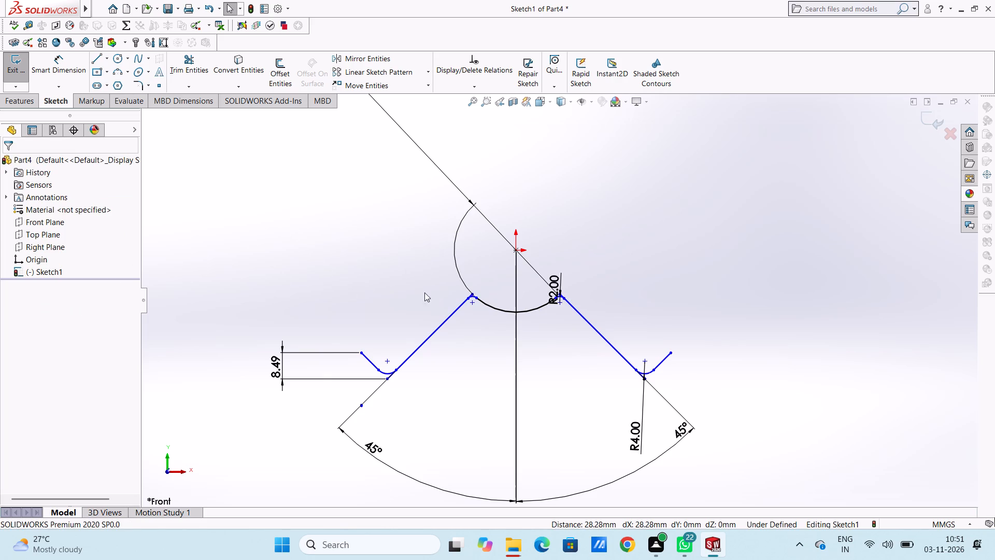
Move the R2 radius dimension up and well to the right, clear of the sketch profile.
drag(558, 280, 860, 227)
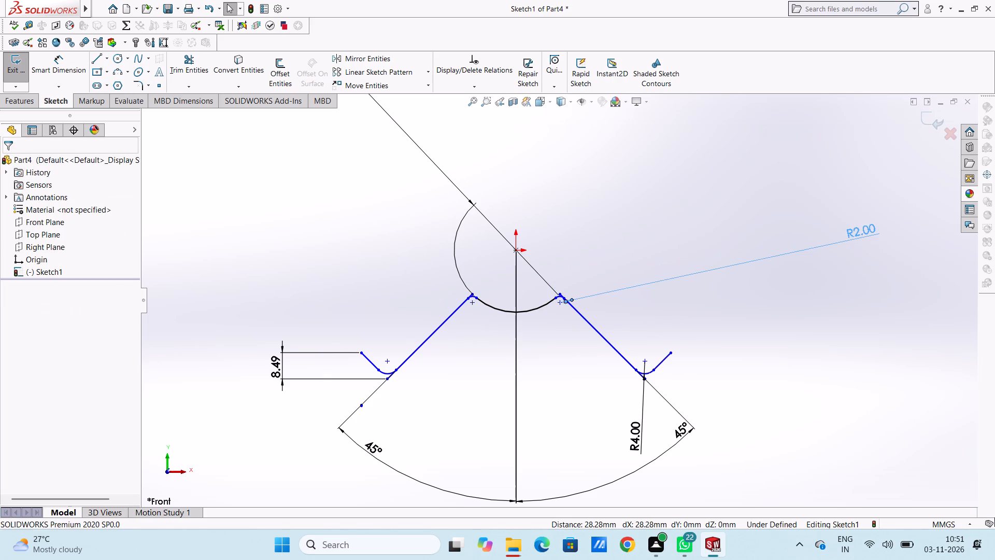
click(545, 265)
Trim the two short line stubs protruding above the 2 mm fillets at both upper corners of the profile.
scroll(585, 326, down, 4)
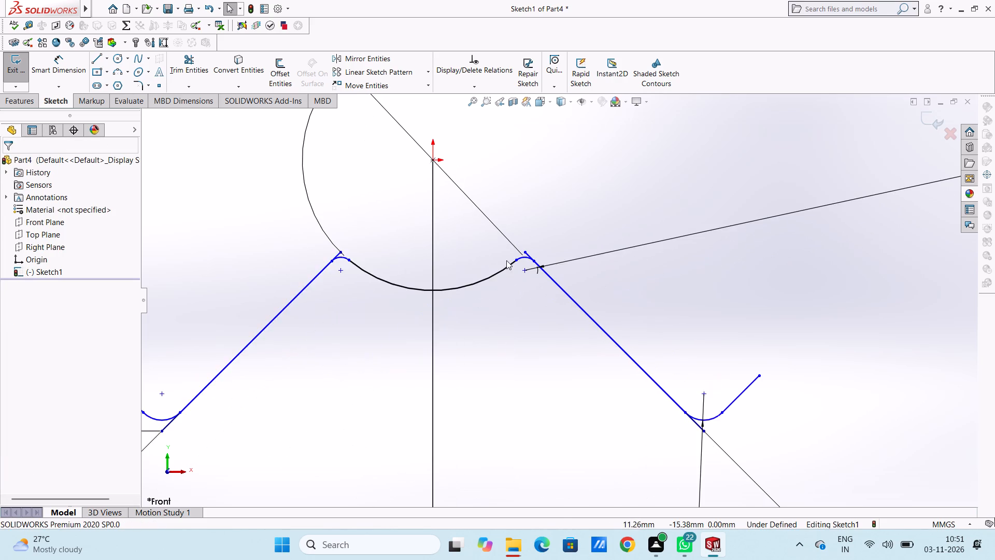
scroll(506, 260, down, 3)
scroll(328, 264, up, 3)
click(189, 62)
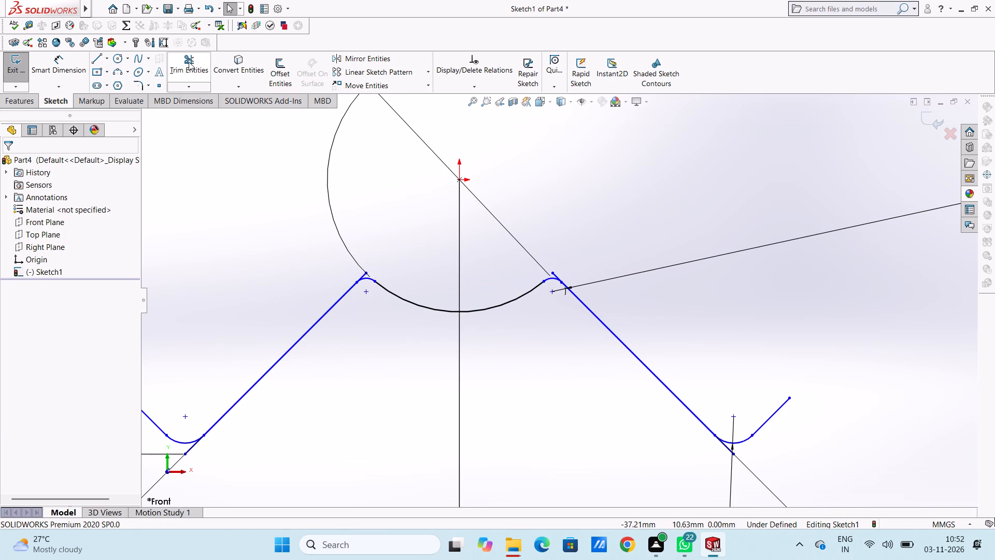
scroll(507, 309, down, 3)
click(275, 247)
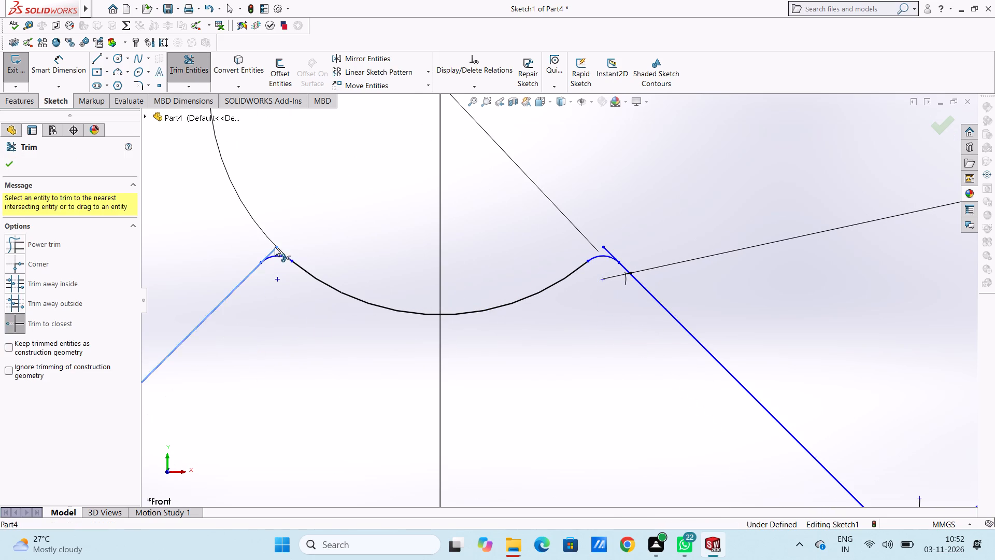
click(606, 247)
scroll(463, 399, up, 8)
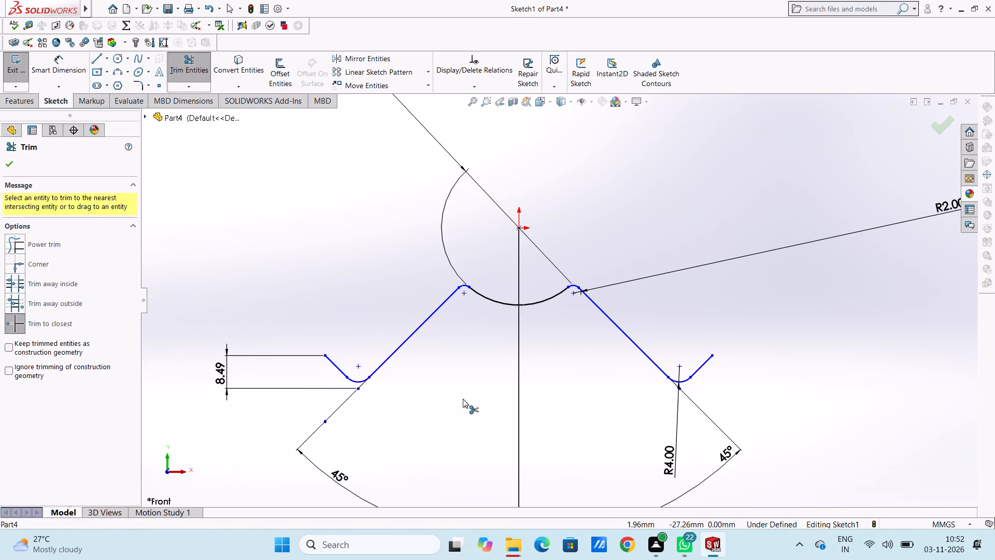
click(12, 166)
click(343, 249)
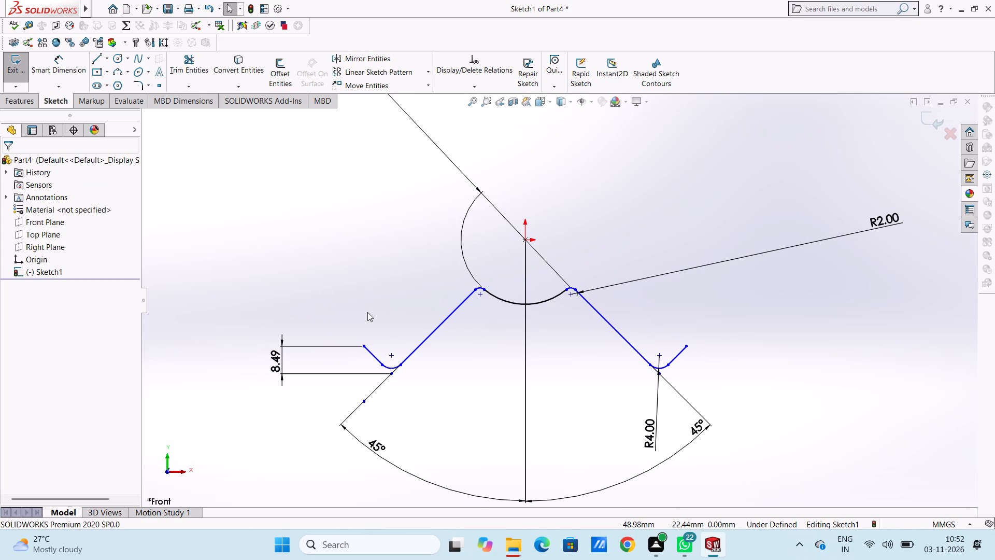
Dimension the horizontal distance from the left short line's outer endpoint to the origin, placing it below the profile.
click(67, 66)
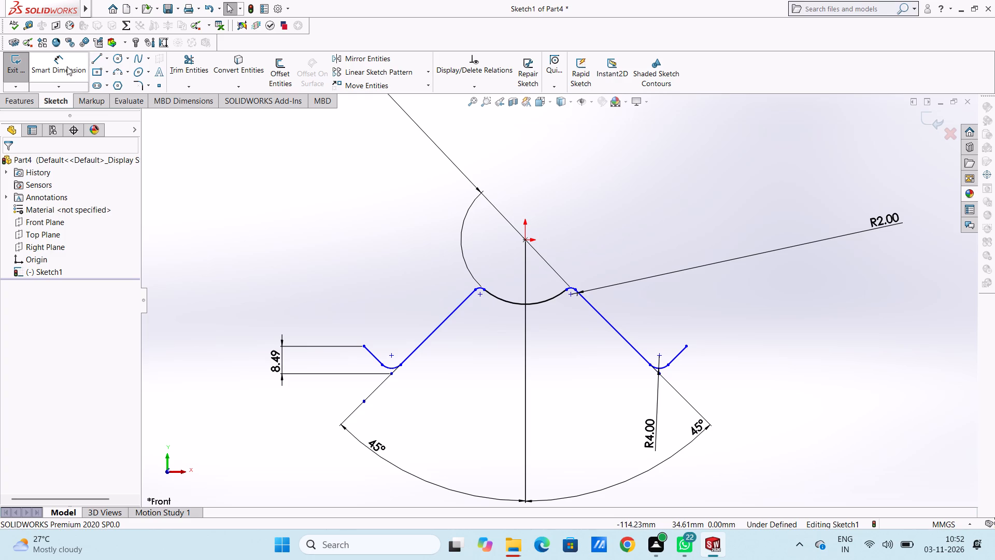
scroll(414, 365, up, 4)
scroll(518, 363, down, 4)
click(421, 265)
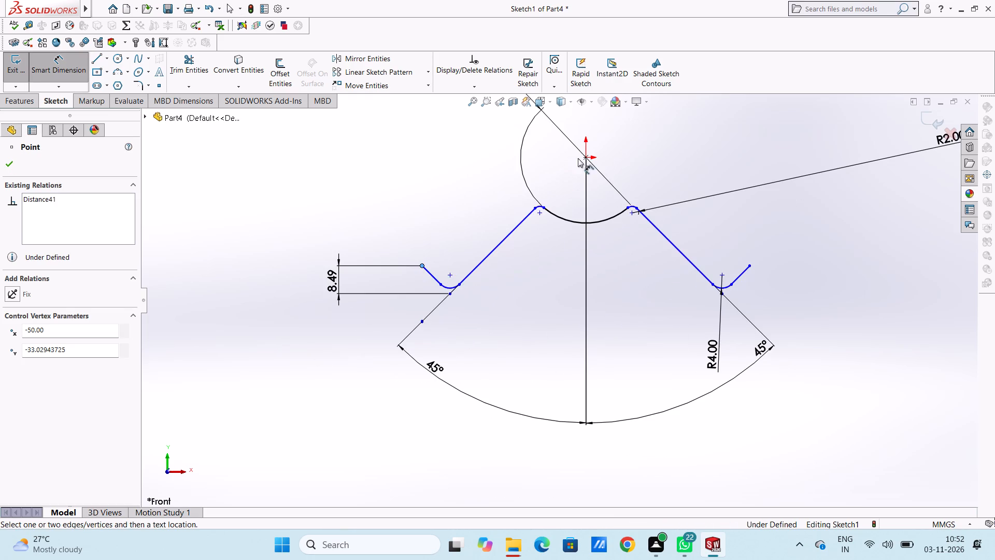
click(585, 157)
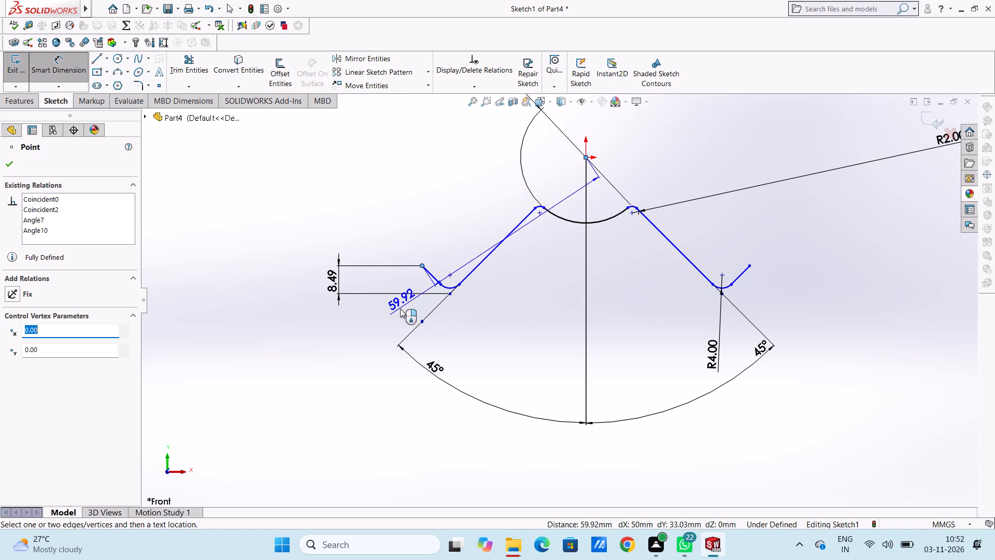
scroll(509, 457, up, 4)
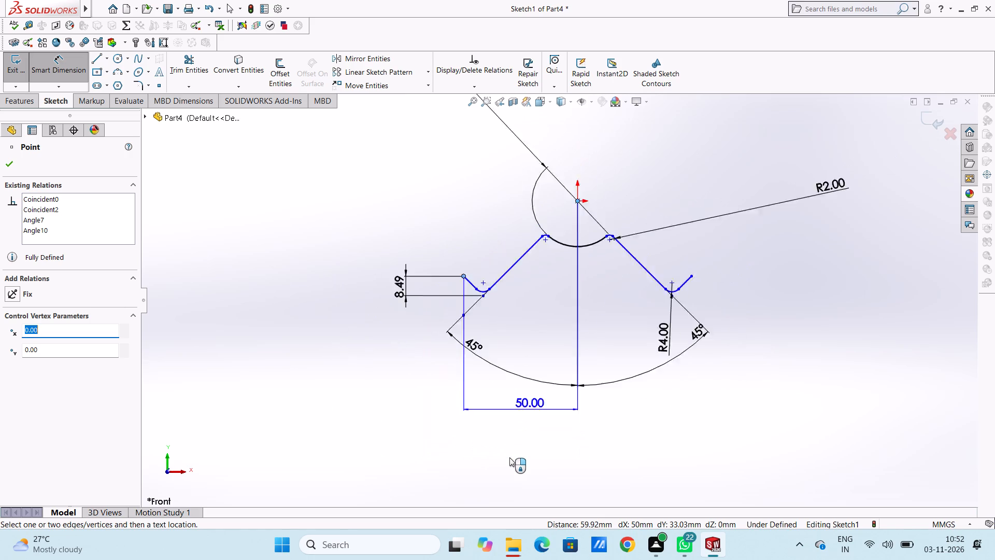
click(529, 439)
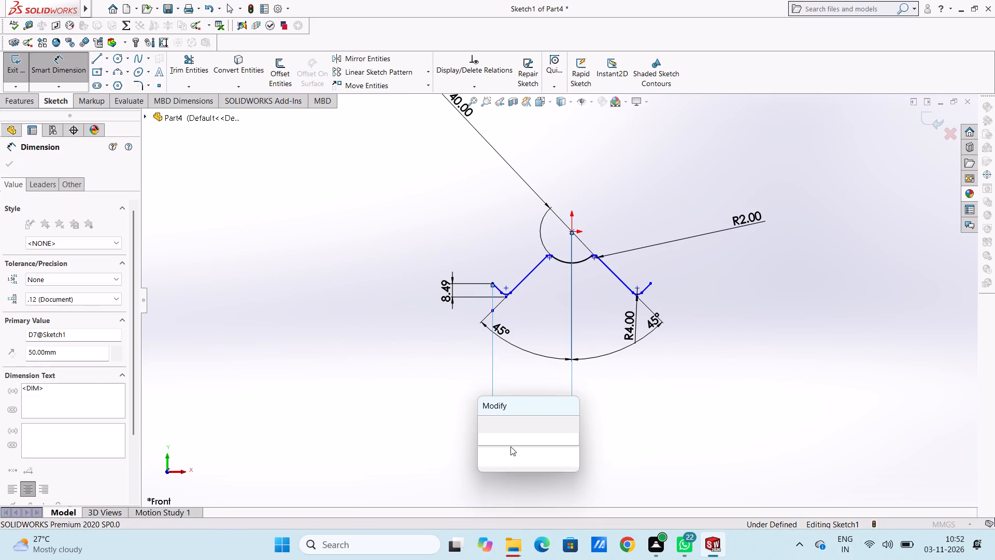
click(487, 425)
click(455, 422)
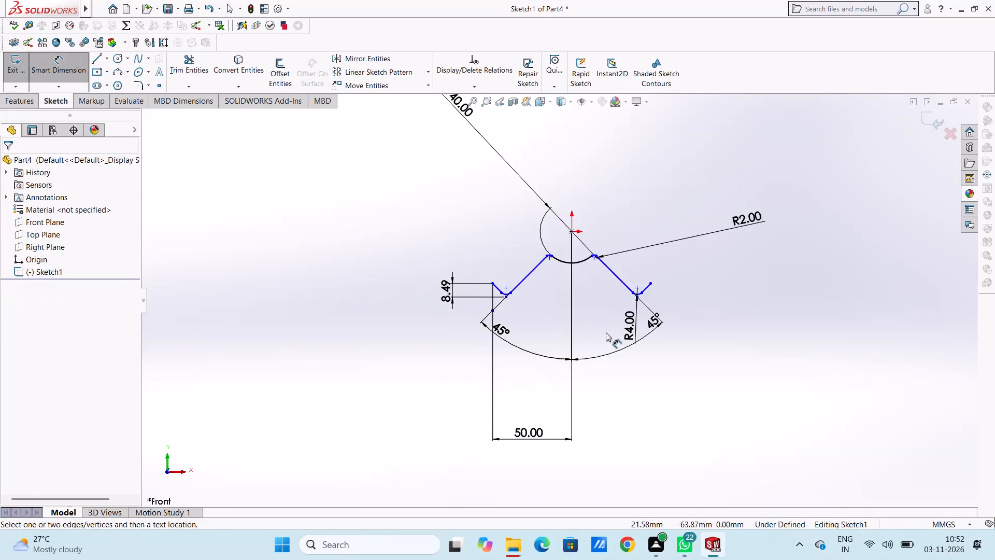
Dimension the horizontal distance from the origin to the right short line's outer endpoint, level with the left-hand dimension.
scroll(606, 332, down, 3)
scroll(595, 316, up, 4)
scroll(646, 289, down, 3)
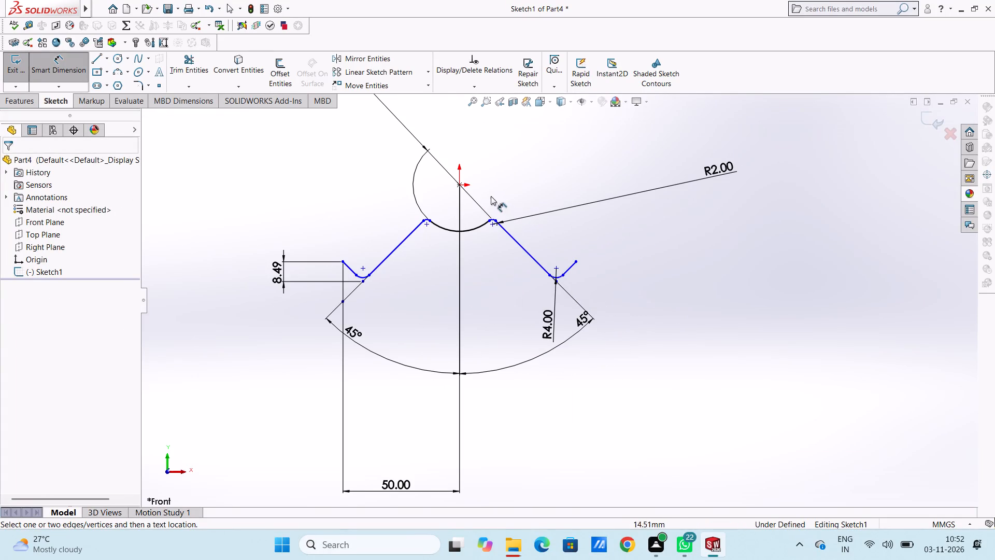
click(458, 186)
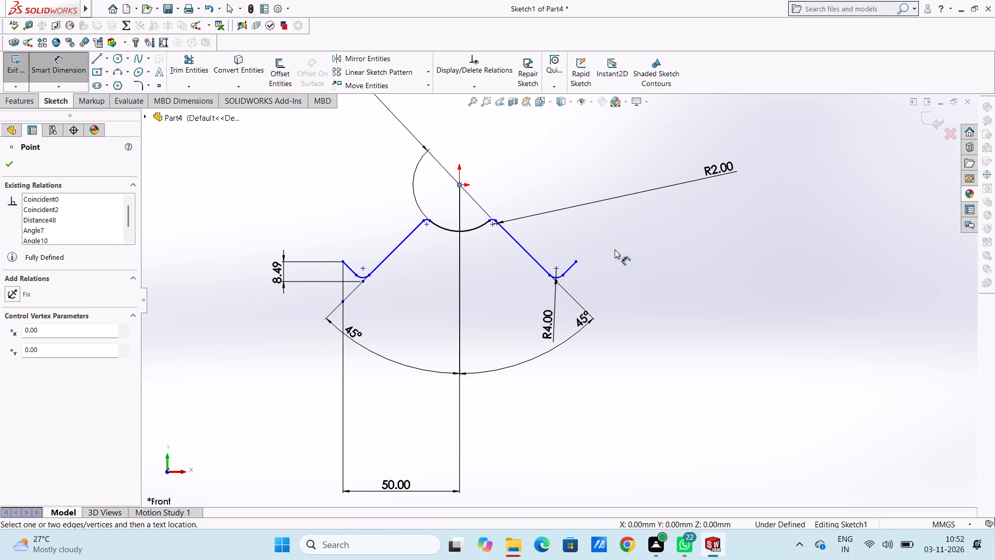
click(576, 262)
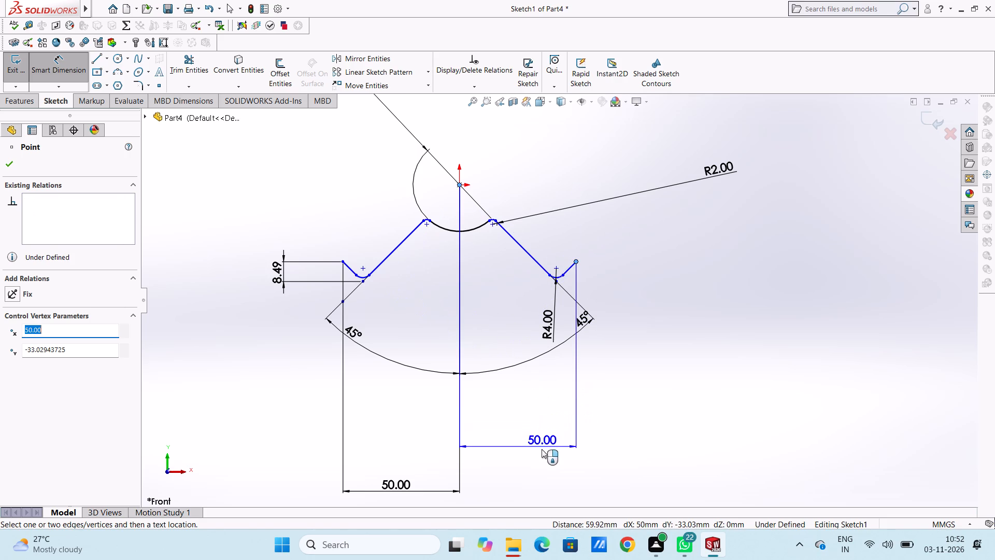
scroll(542, 449, up, 2)
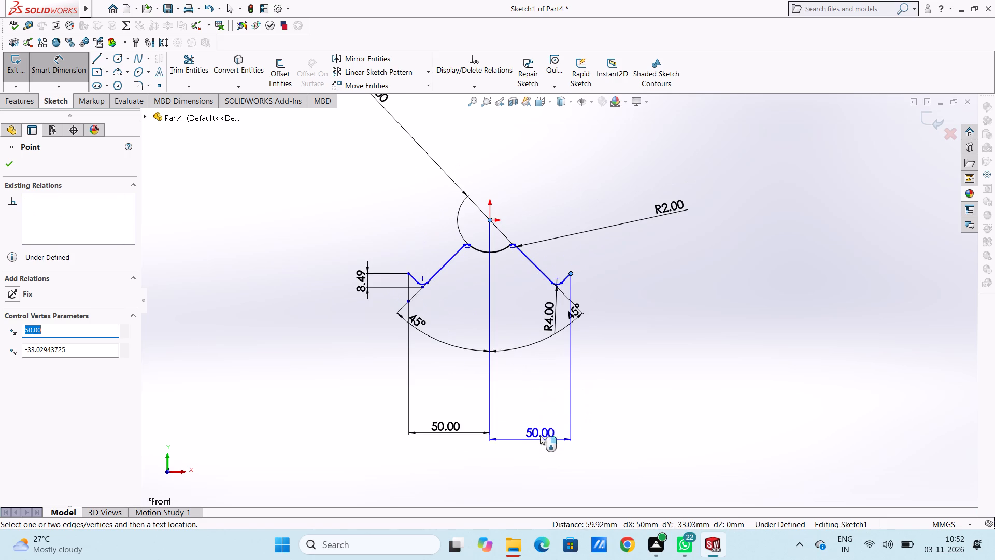
click(543, 432)
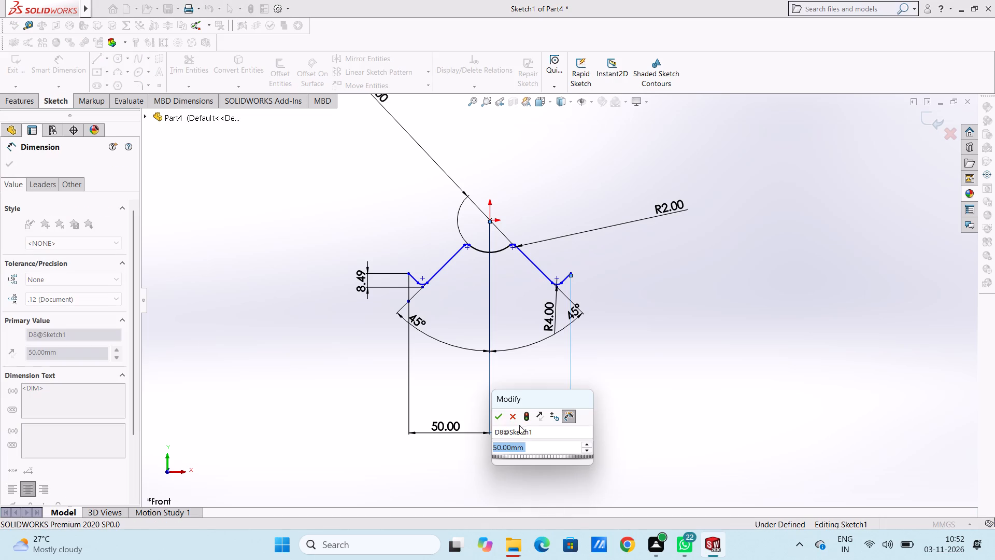
click(497, 412)
click(471, 393)
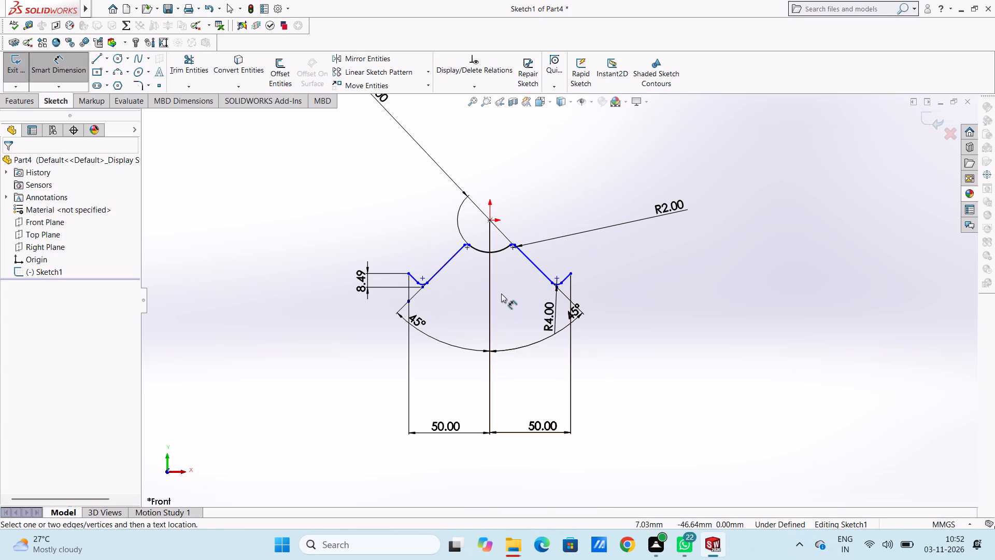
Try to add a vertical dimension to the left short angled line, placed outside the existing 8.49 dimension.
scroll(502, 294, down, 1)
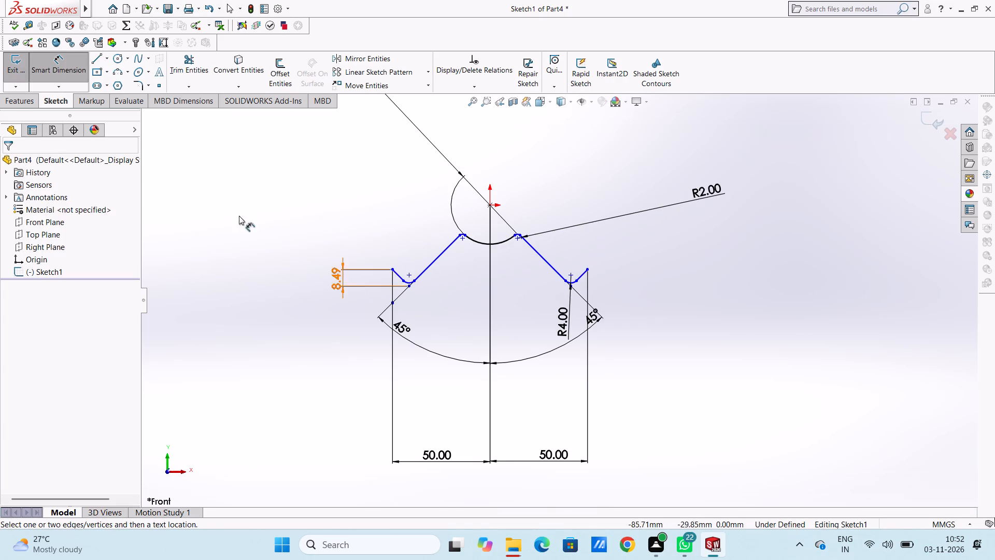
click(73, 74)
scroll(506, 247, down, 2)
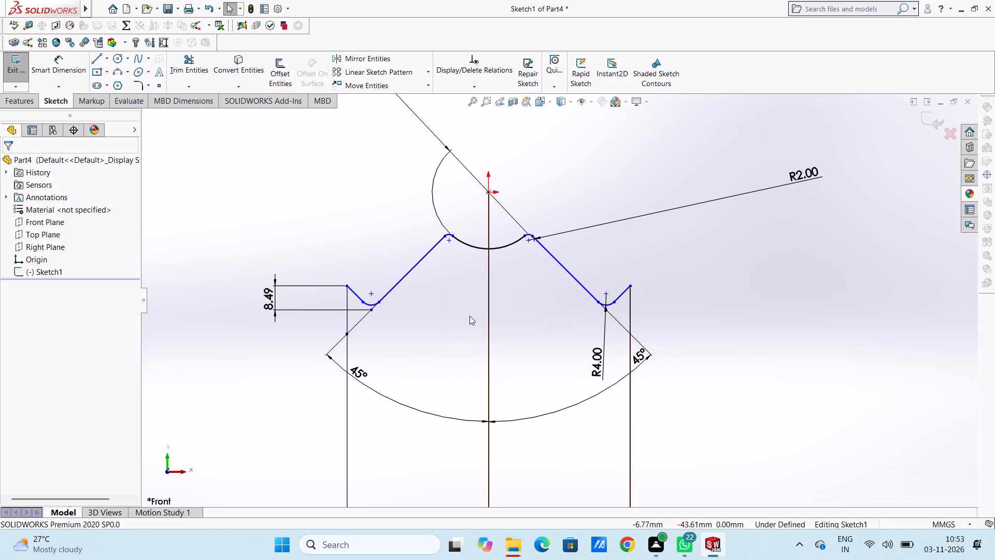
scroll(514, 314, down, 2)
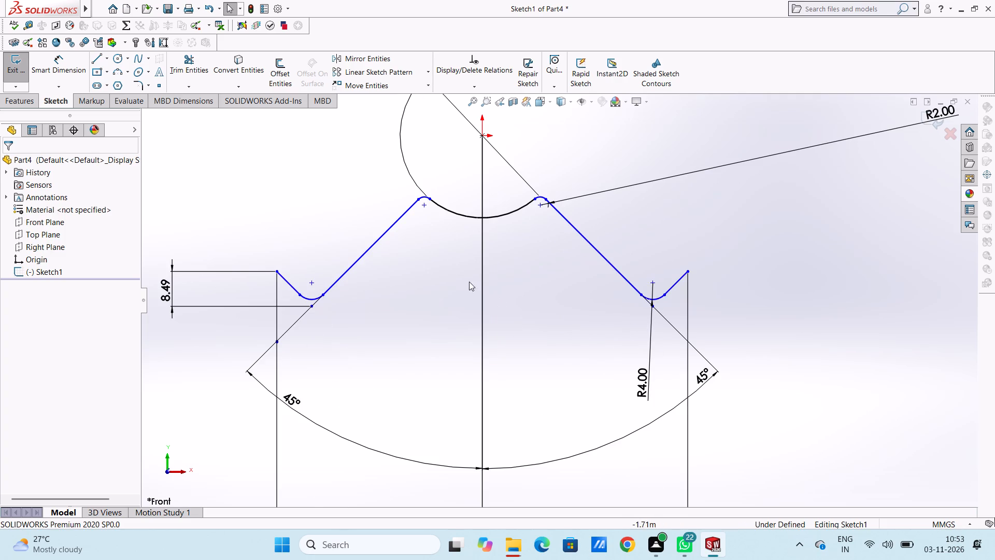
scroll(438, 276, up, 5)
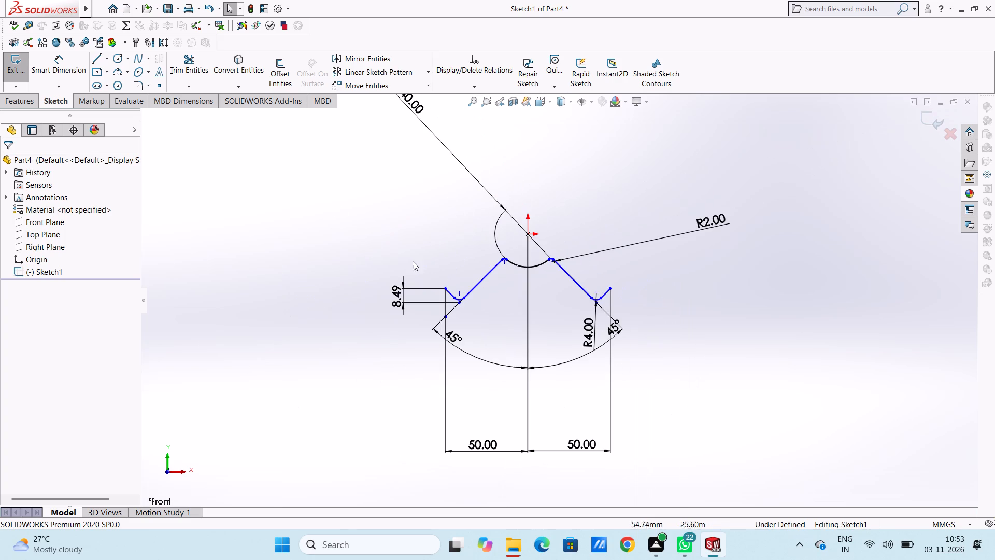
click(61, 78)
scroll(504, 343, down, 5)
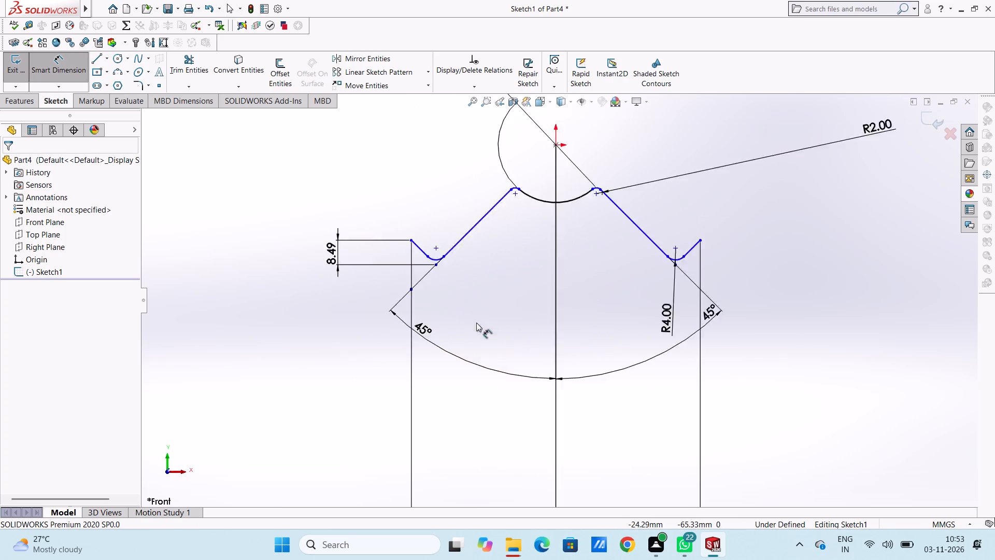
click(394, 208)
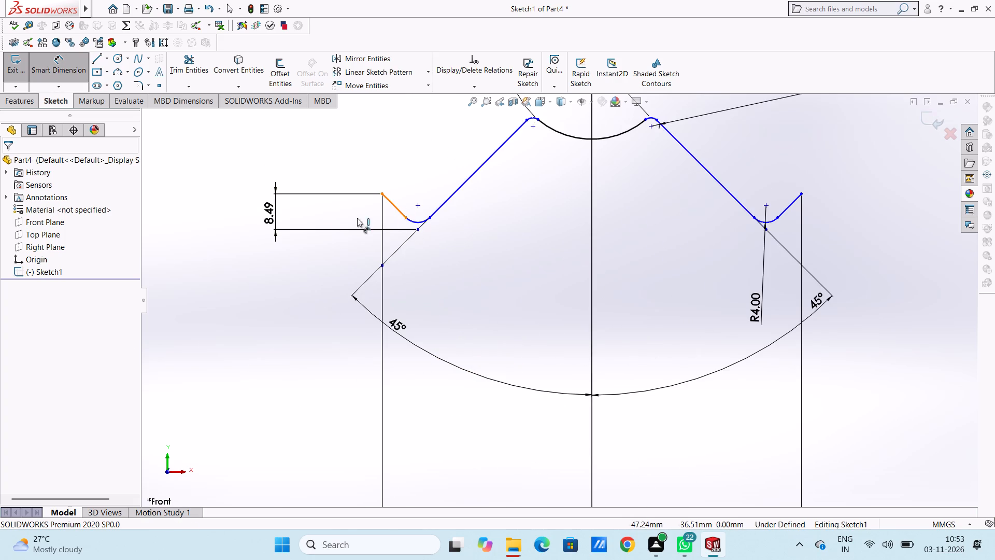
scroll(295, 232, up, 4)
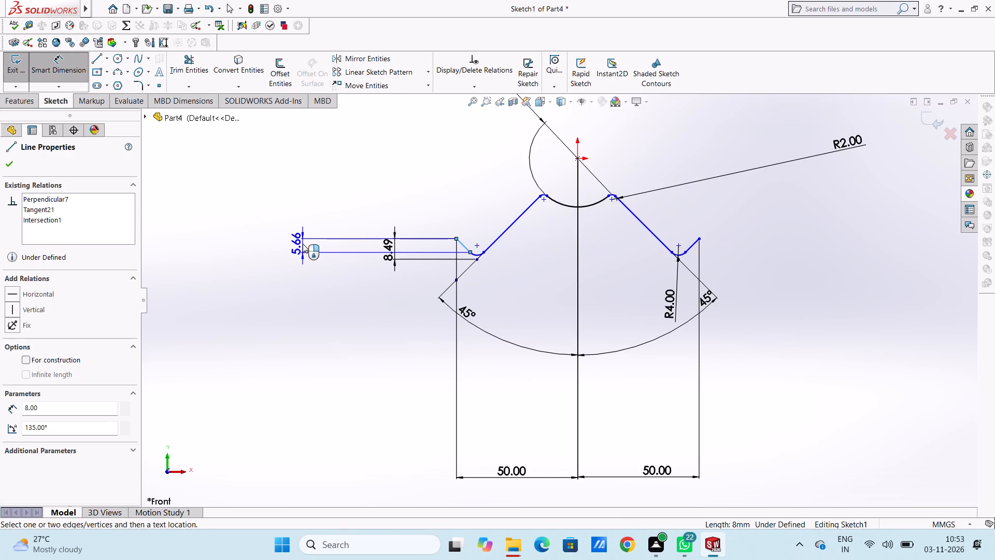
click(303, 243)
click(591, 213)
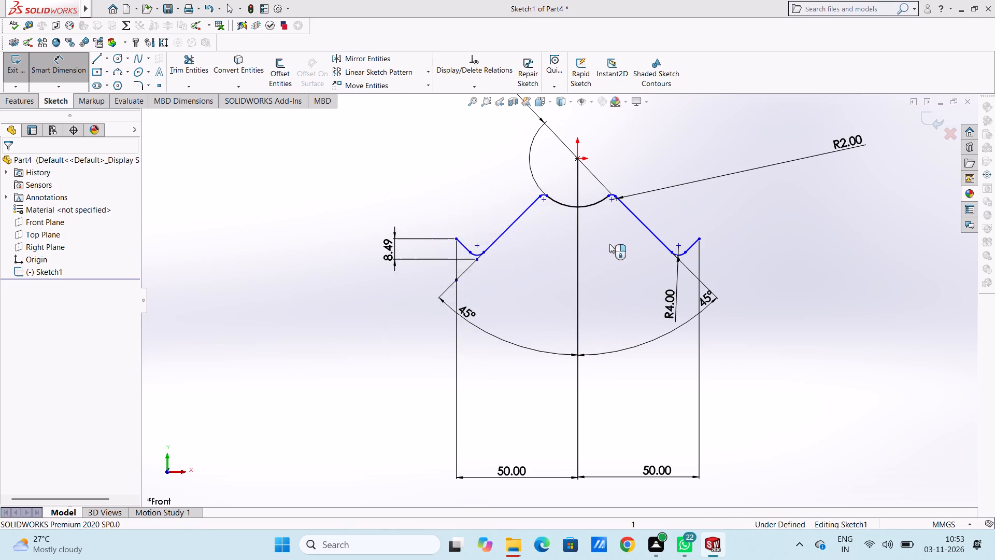
Dimension the vertical height of the left 45° line, placing it to the right of the profile.
scroll(603, 287, down, 2)
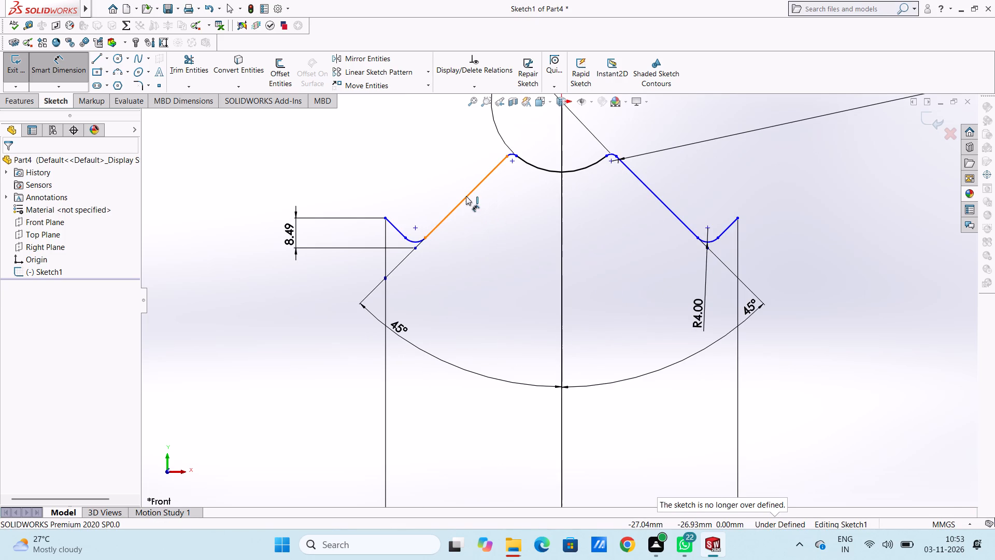
click(466, 196)
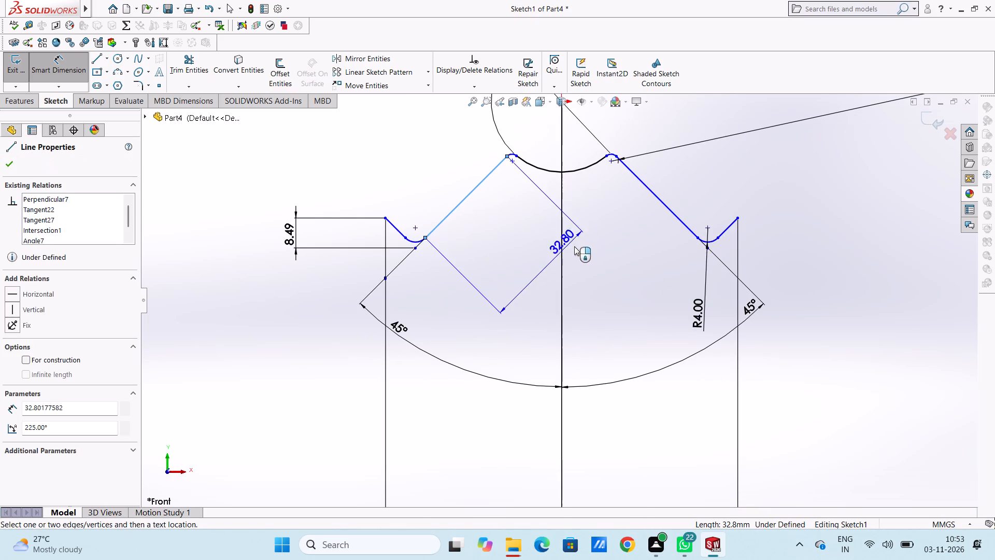
scroll(825, 201, up, 2)
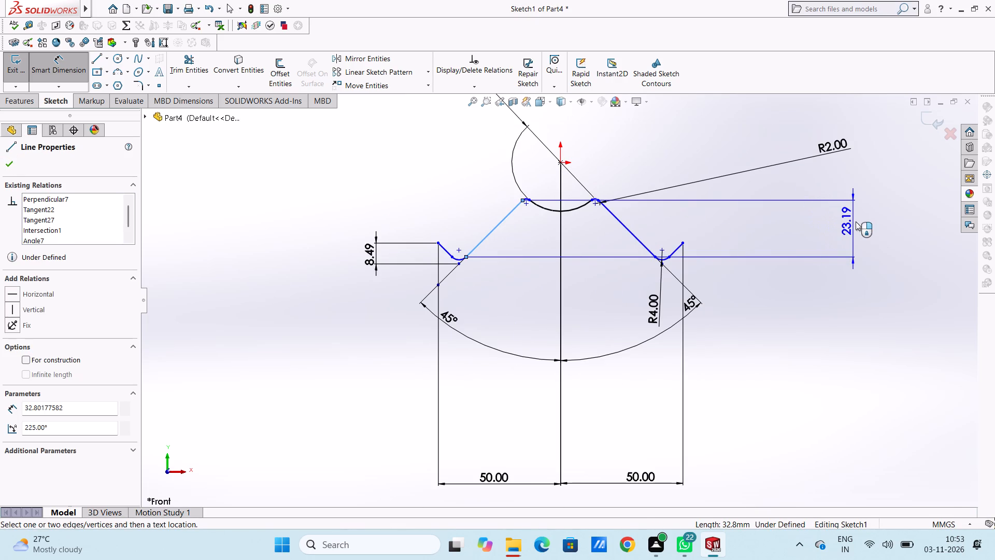
click(856, 221)
click(811, 205)
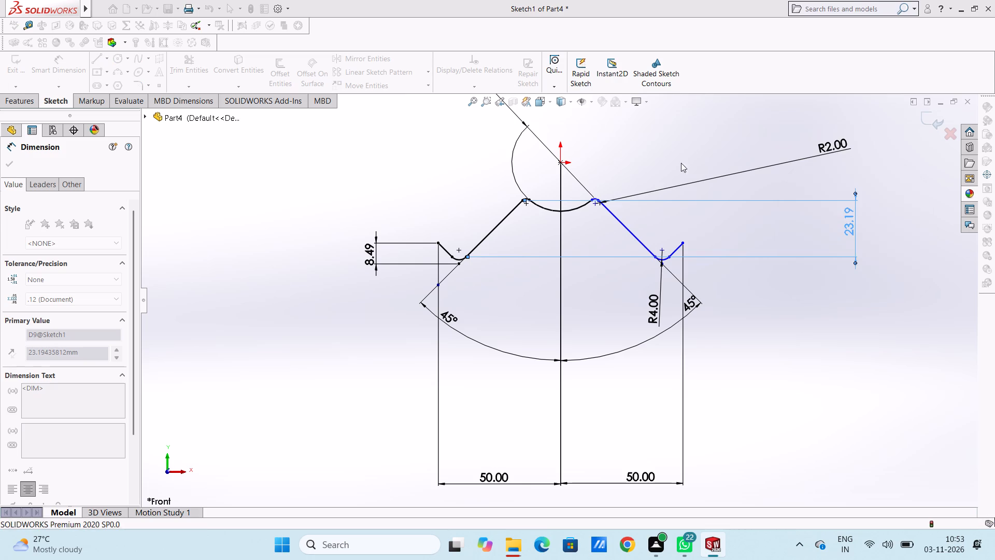
click(660, 149)
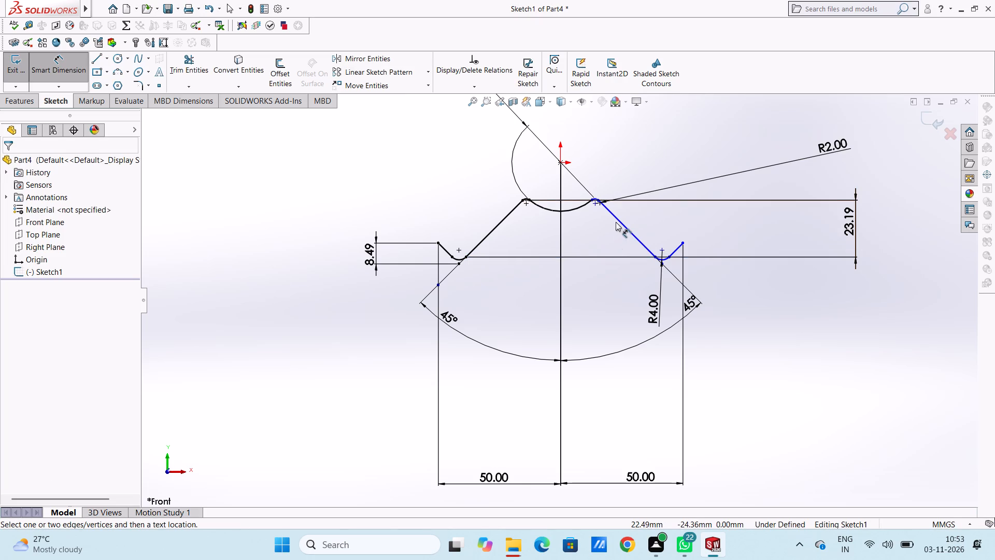
Dimension the vertical height of the right 45° line, placing it to the left of the profile.
click(617, 221)
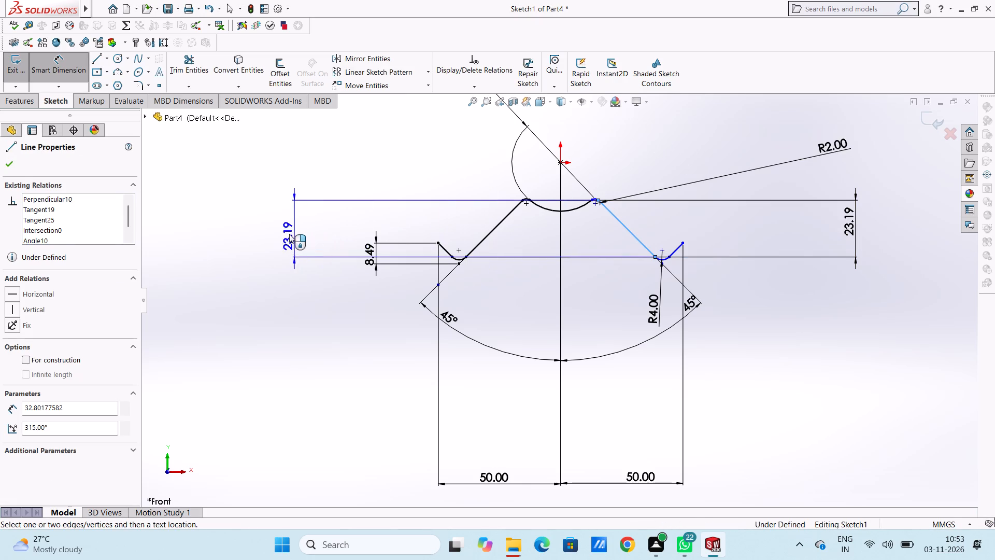
click(289, 234)
click(243, 214)
click(247, 171)
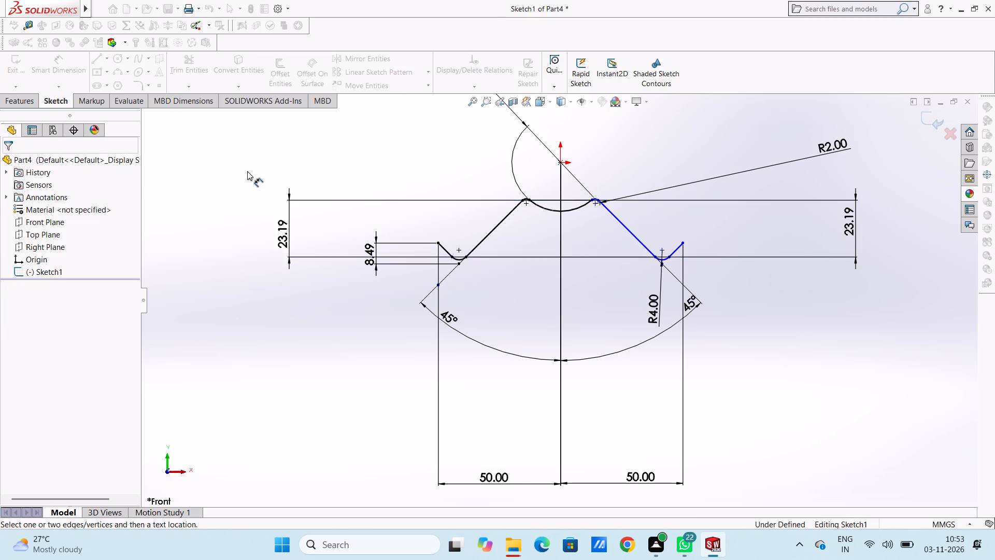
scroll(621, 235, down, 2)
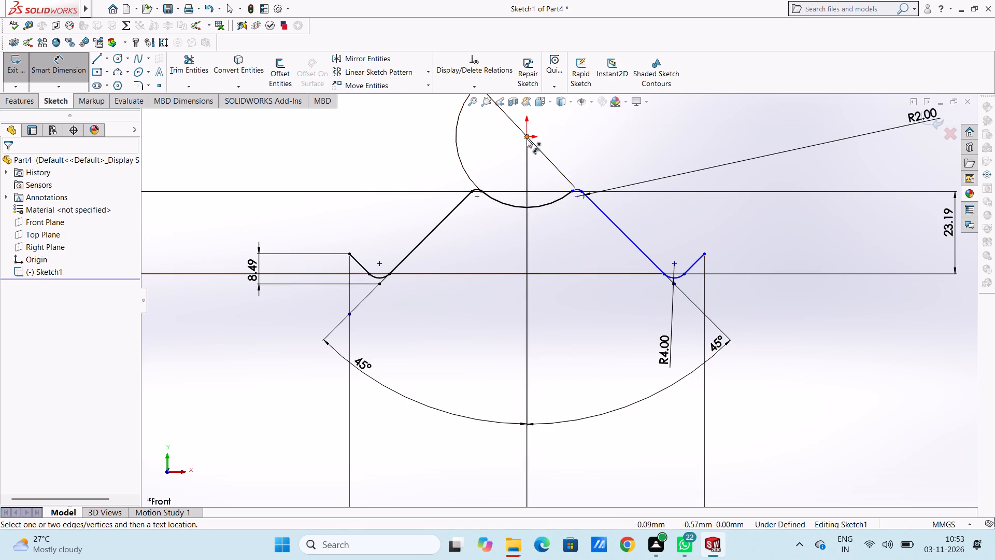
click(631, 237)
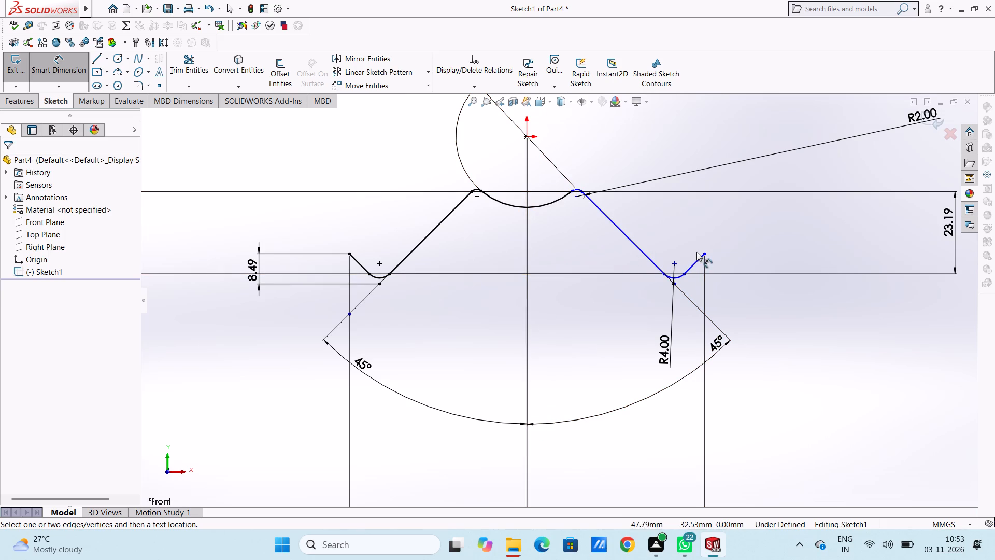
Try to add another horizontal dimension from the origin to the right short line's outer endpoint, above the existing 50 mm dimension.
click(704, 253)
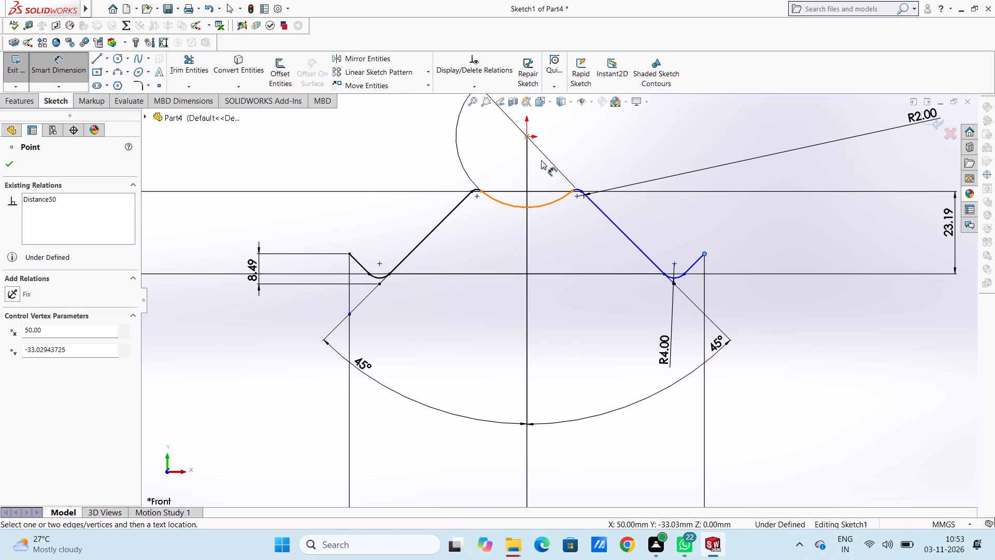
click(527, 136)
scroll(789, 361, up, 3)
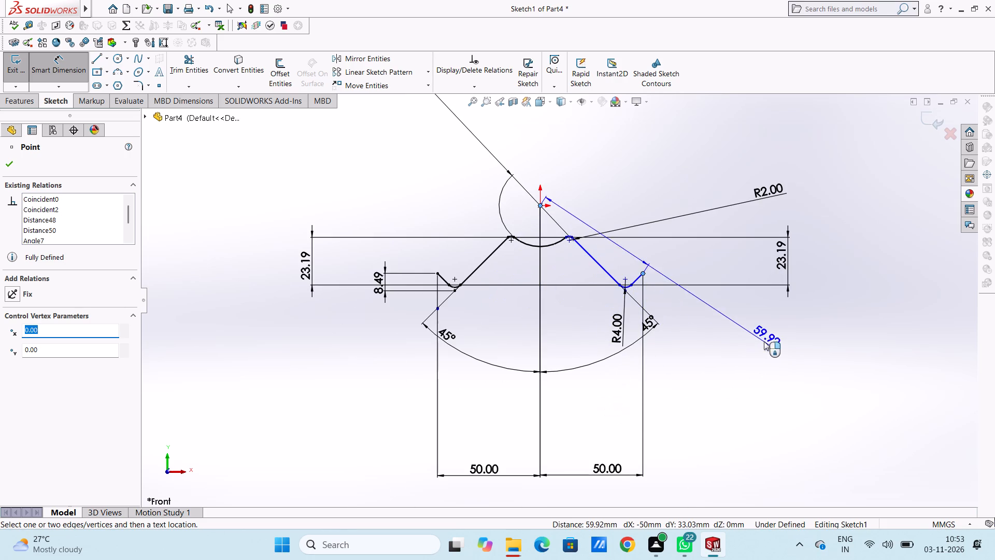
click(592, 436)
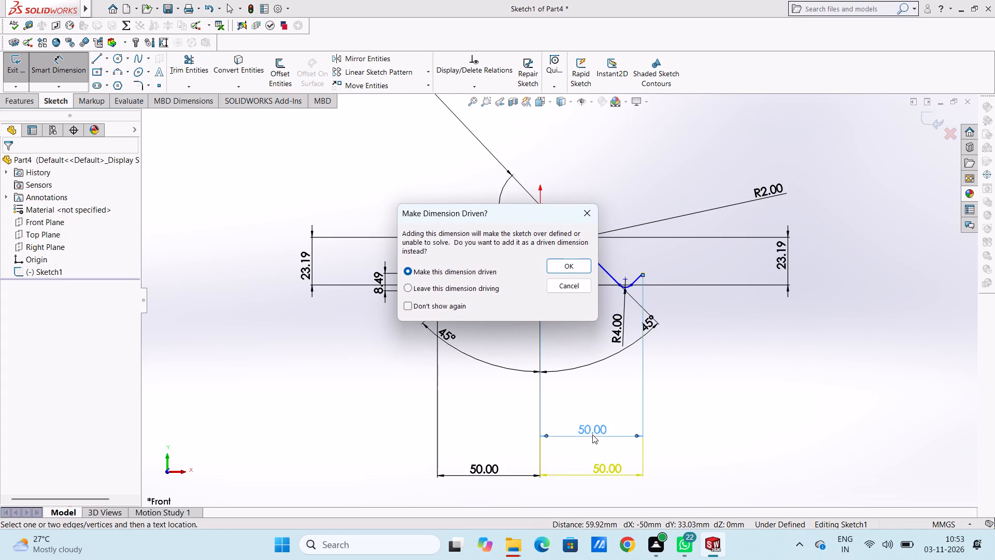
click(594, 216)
Dimension the length of the right short angled line between its endpoints, placing the dimension diagonally below and outside the profile.
scroll(692, 314, down, 3)
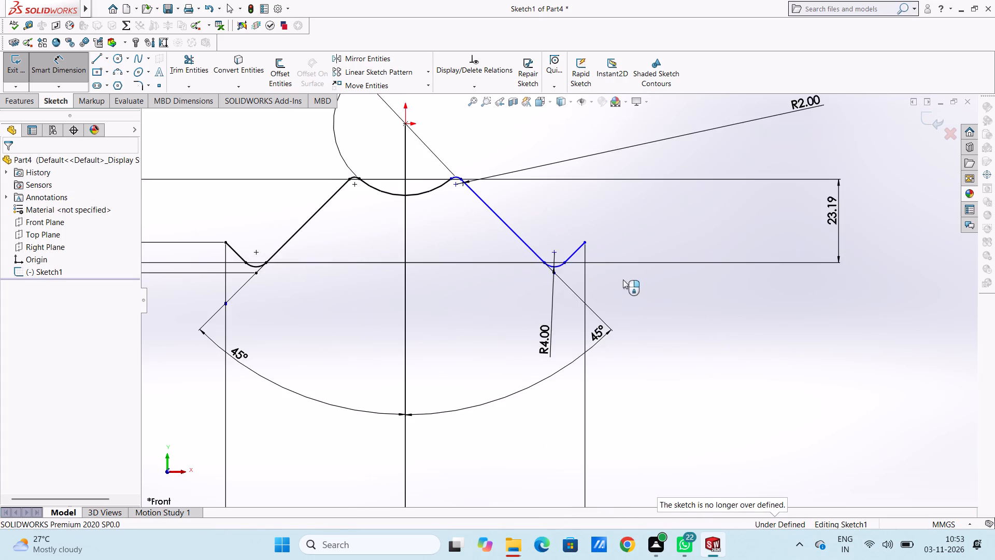
scroll(595, 273, down, 4)
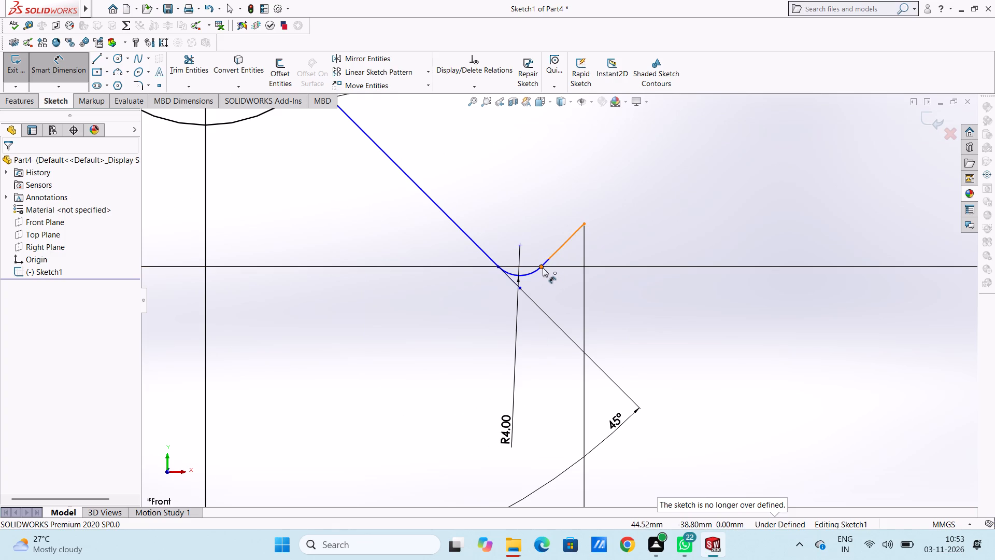
scroll(543, 269, down, 6)
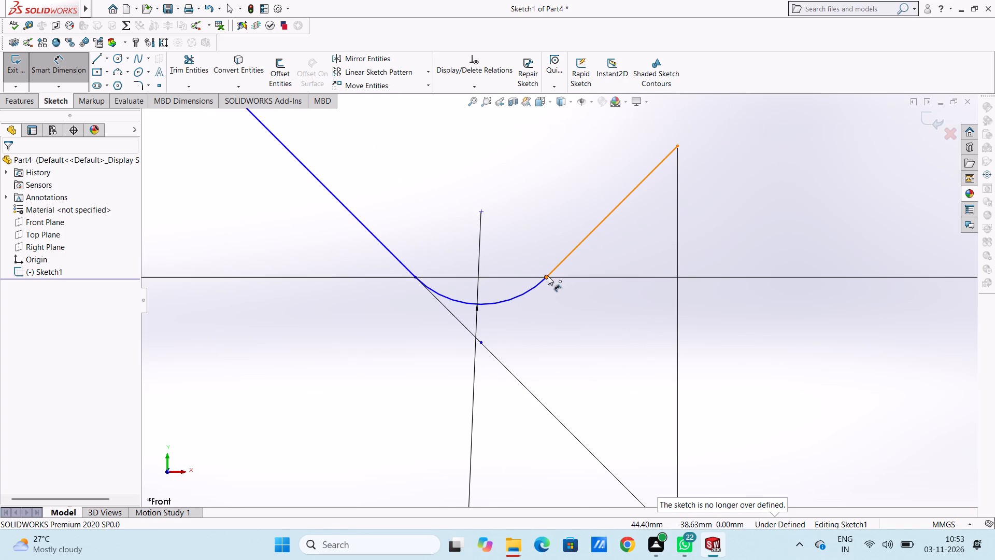
click(548, 275)
click(678, 145)
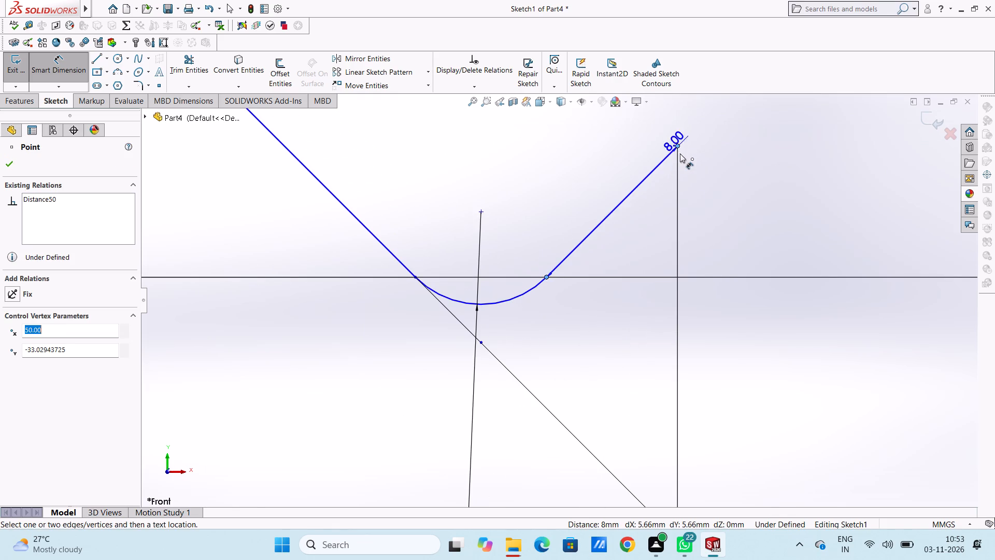
scroll(706, 304, up, 4)
scroll(700, 360, up, 6)
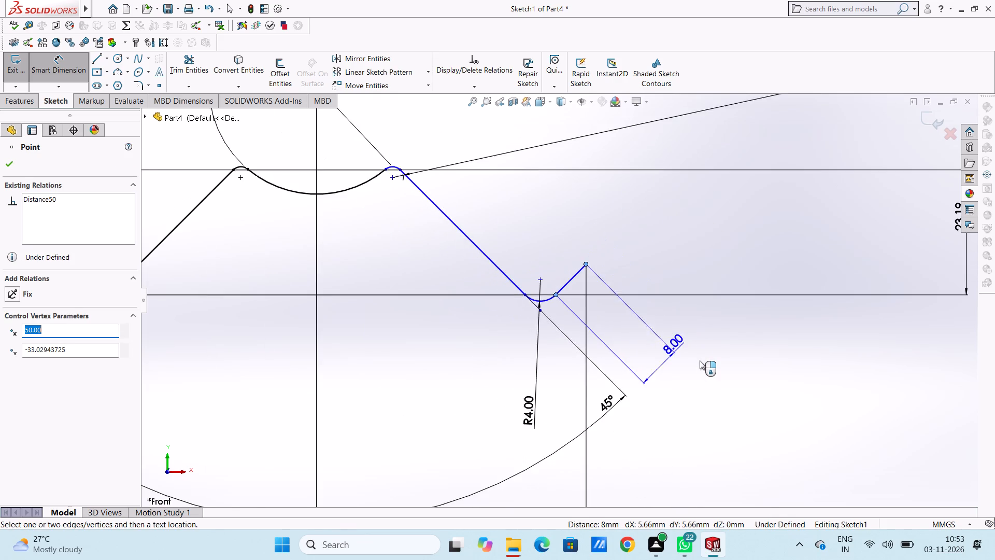
scroll(700, 360, up, 5)
click(747, 399)
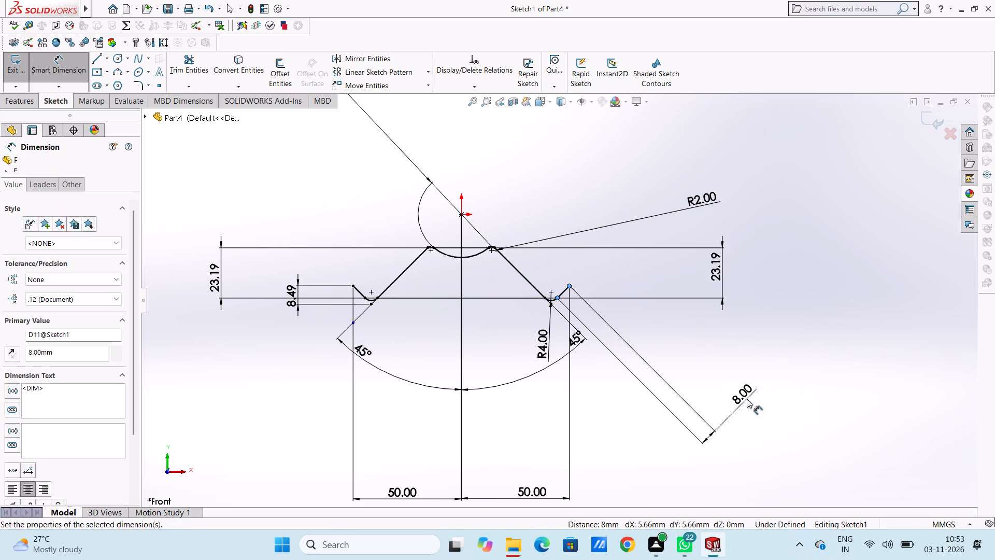
click(701, 385)
click(676, 353)
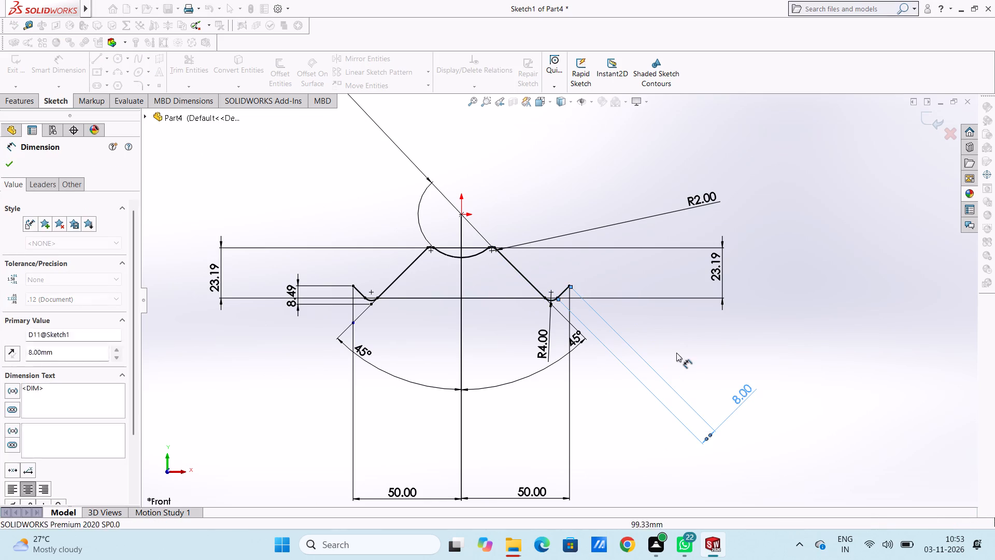
scroll(492, 282, up, 3)
scroll(472, 285, down, 3)
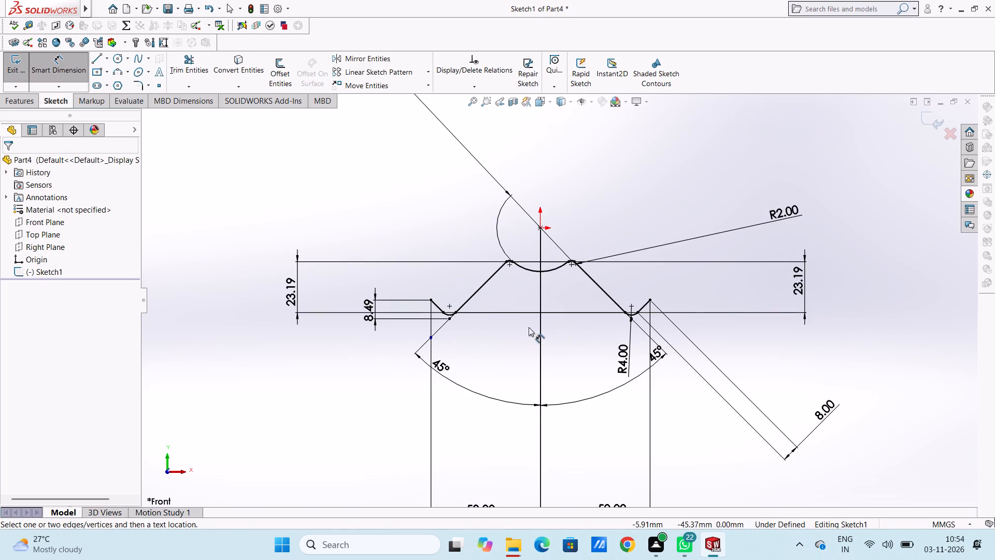
scroll(572, 297, down, 2)
scroll(570, 296, up, 3)
scroll(531, 328, down, 2)
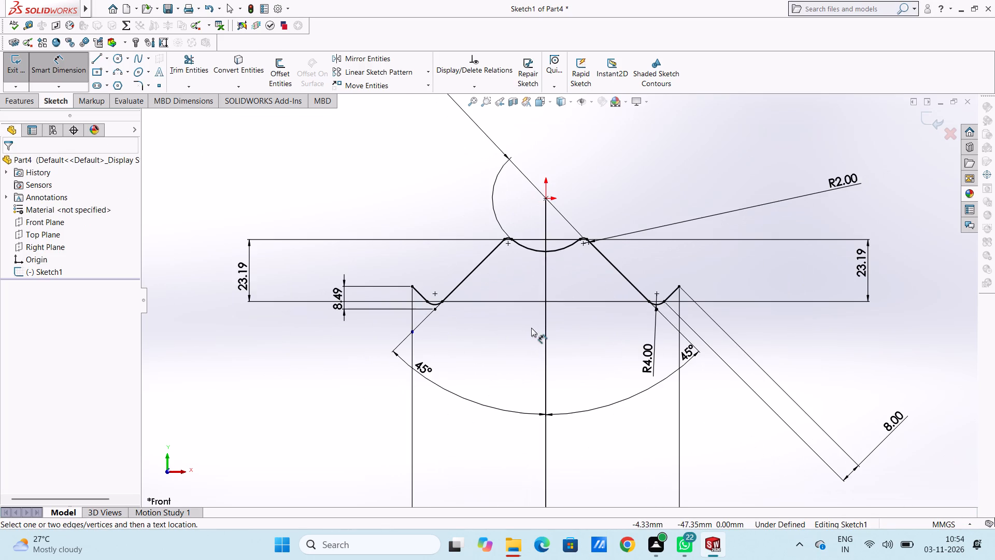
click(72, 73)
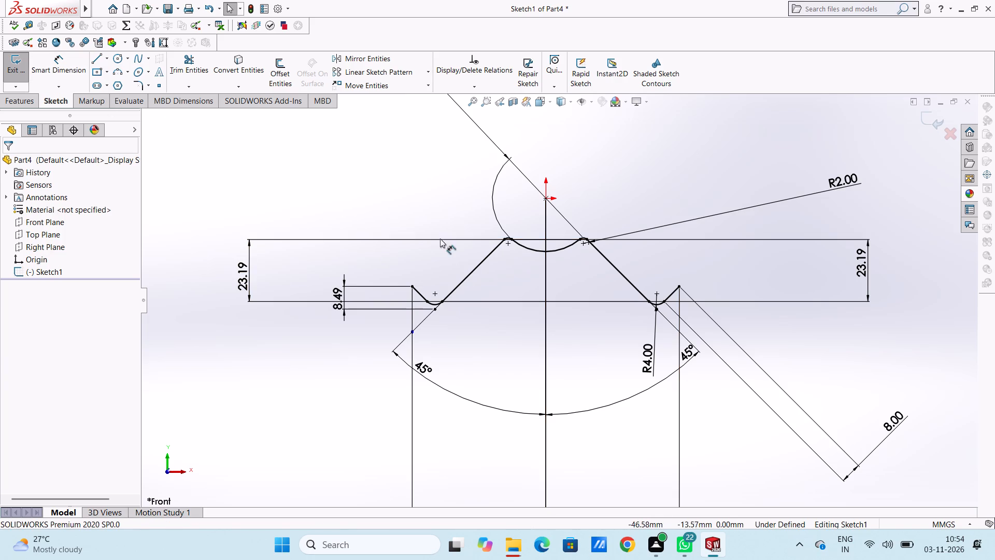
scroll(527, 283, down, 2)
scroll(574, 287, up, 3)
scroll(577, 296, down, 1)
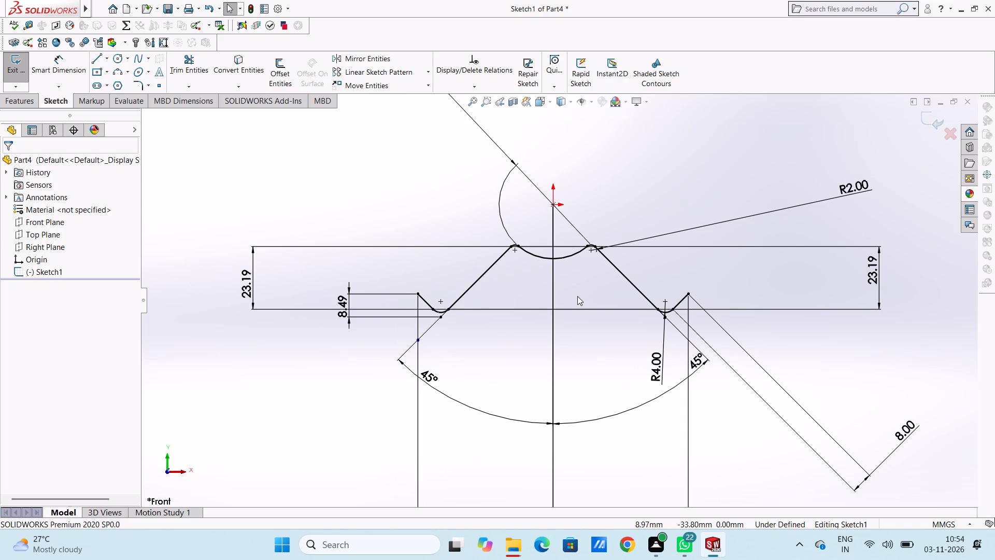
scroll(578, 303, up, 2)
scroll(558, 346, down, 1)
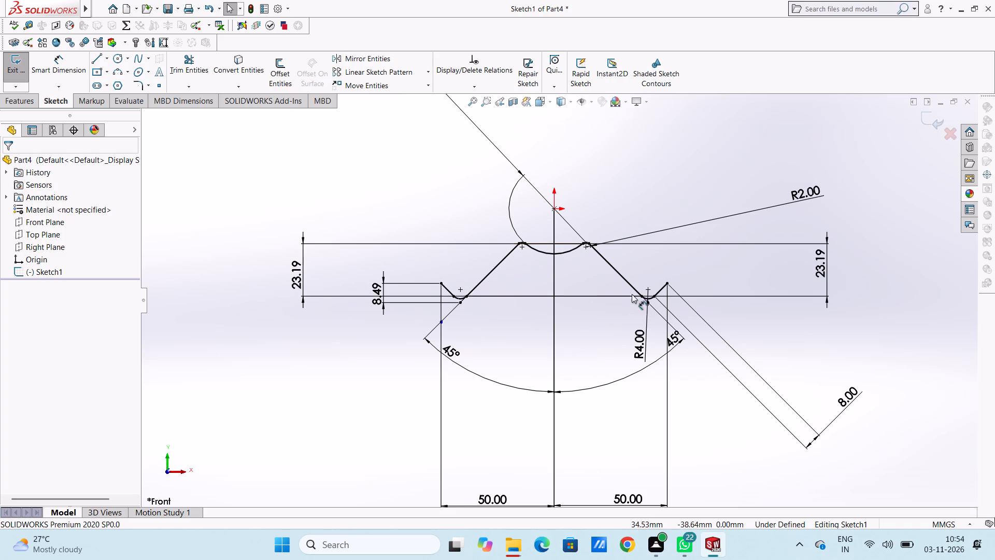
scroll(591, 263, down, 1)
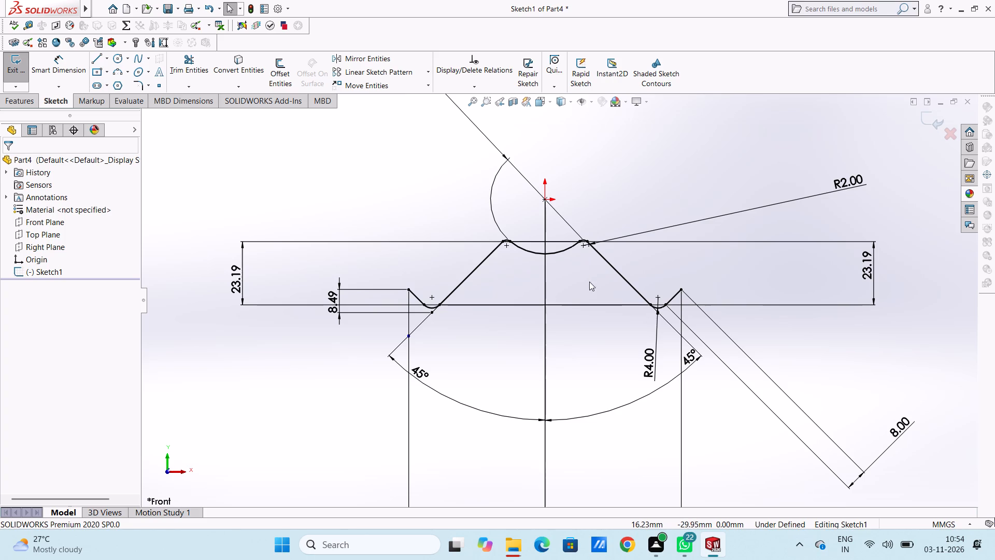
Offset the entire profile, including both short ends, side lines, all fillets and the central arc, 2 mm toward its upper side.
click(282, 74)
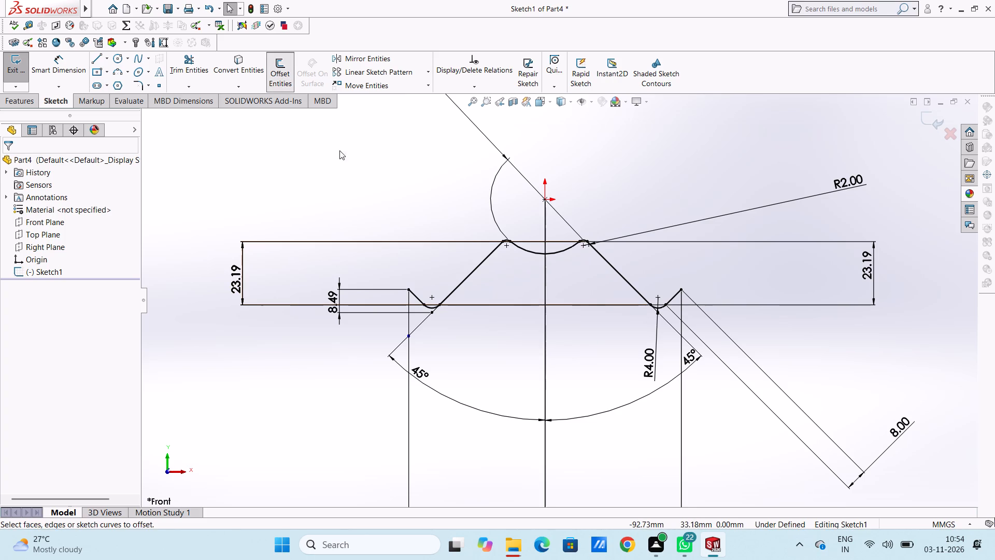
key(2)
key(Return)
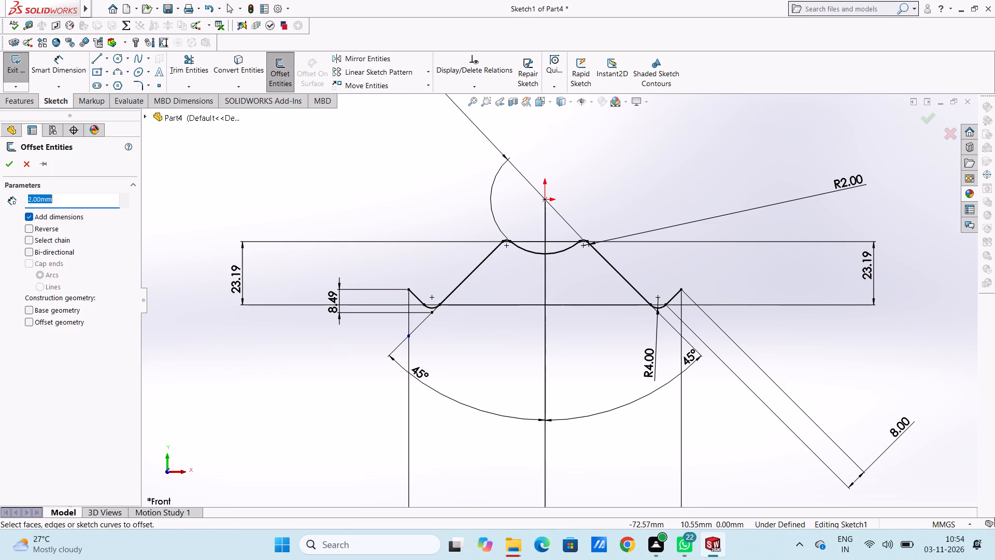
scroll(485, 345, down, 5)
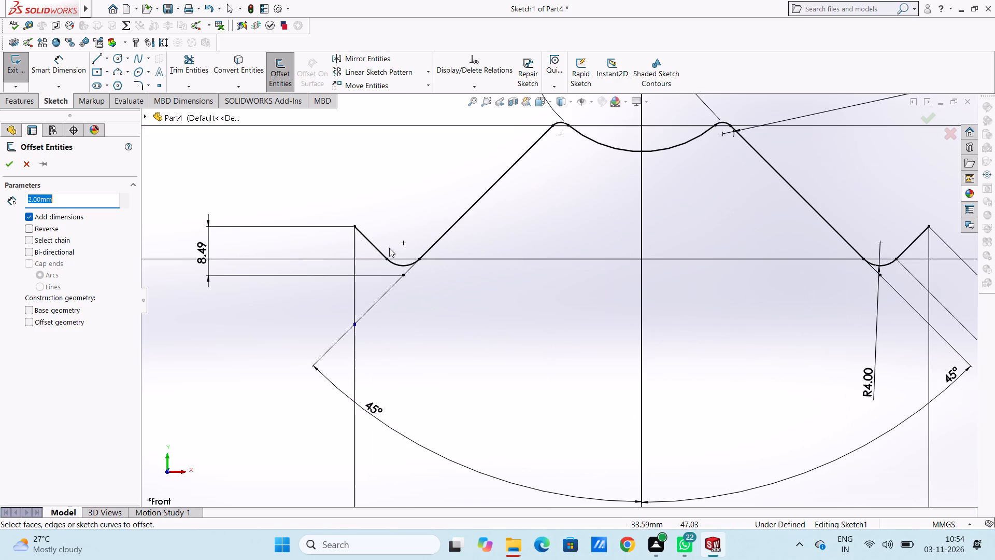
click(368, 243)
click(393, 265)
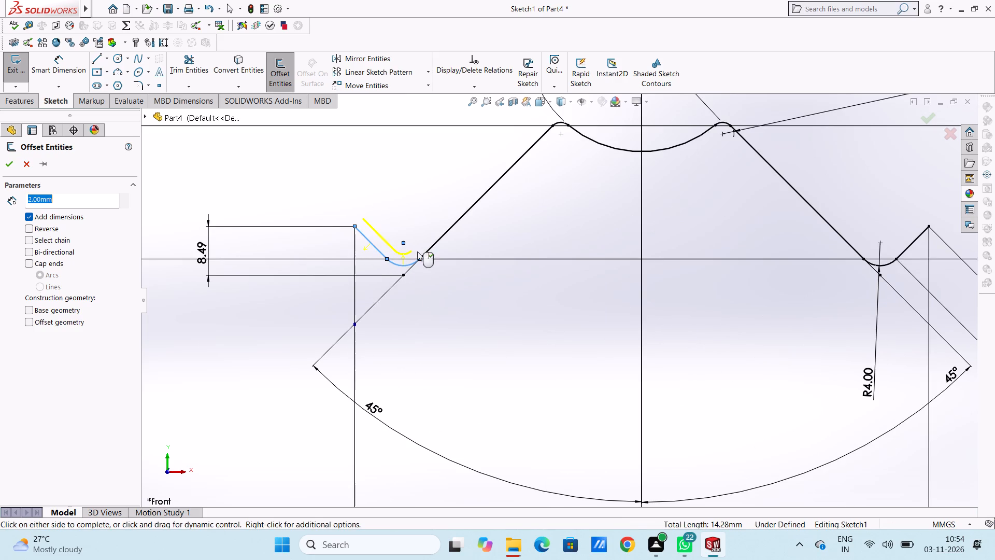
click(435, 243)
scroll(565, 211, up, 4)
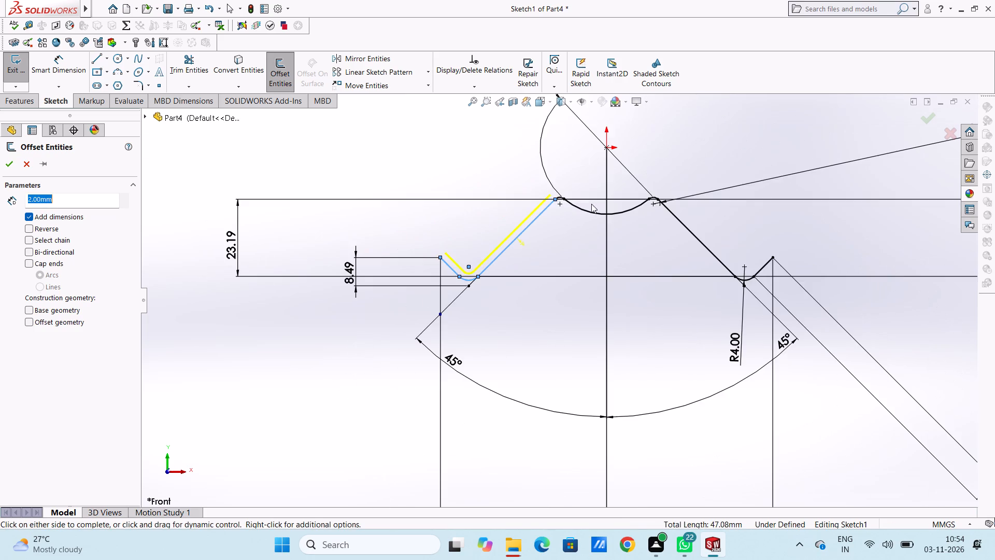
scroll(591, 202, down, 4)
scroll(542, 212, down, 3)
click(501, 242)
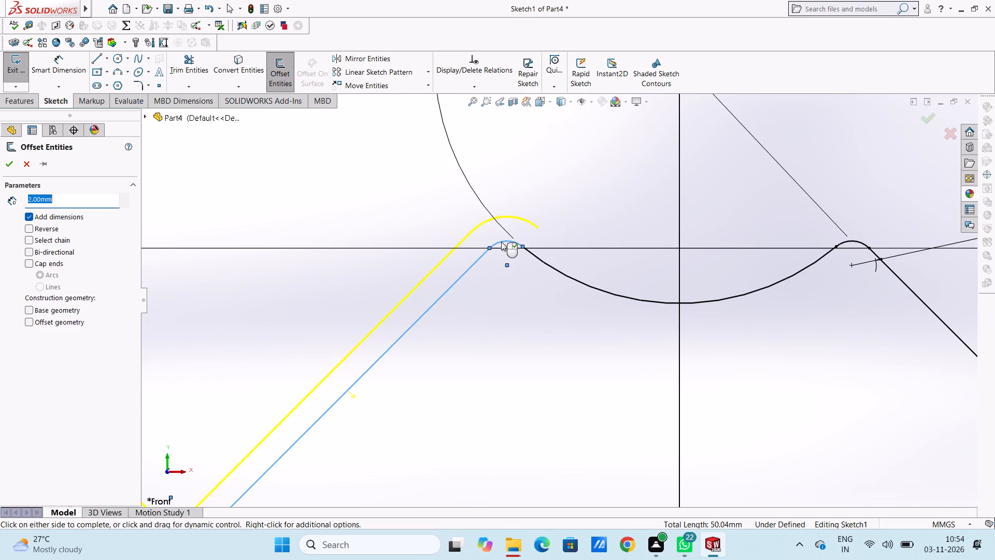
click(544, 264)
scroll(589, 262, up, 5)
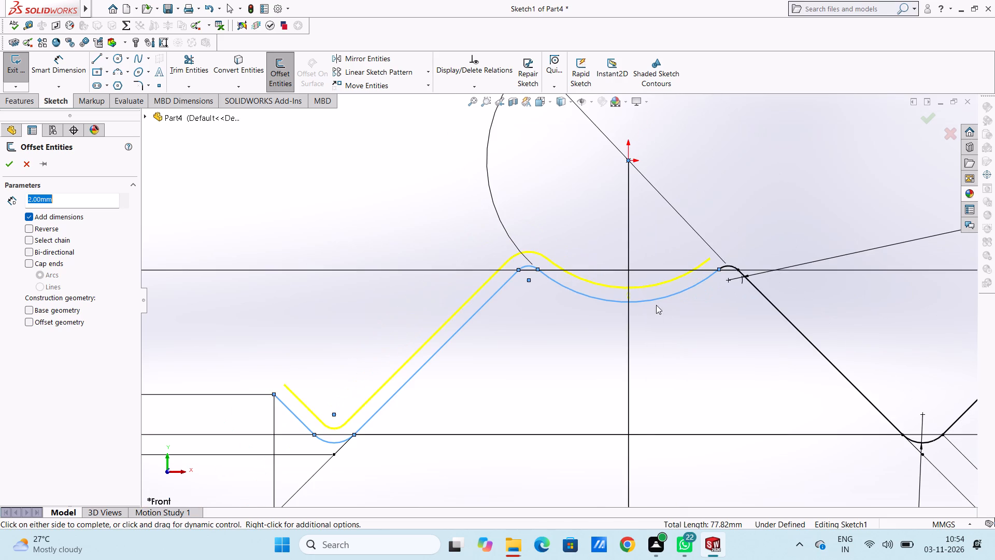
scroll(741, 319, down, 1)
click(718, 256)
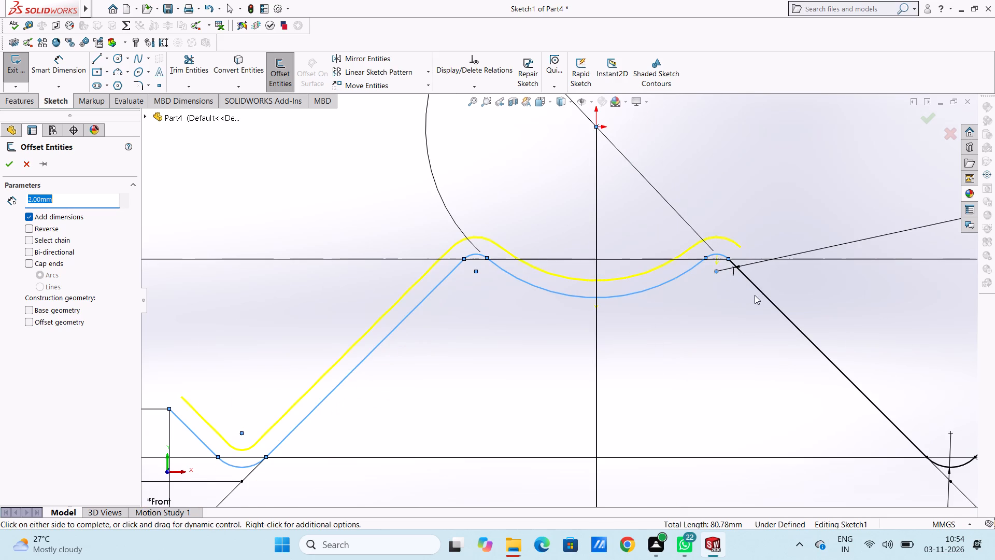
click(760, 291)
scroll(702, 339, up, 6)
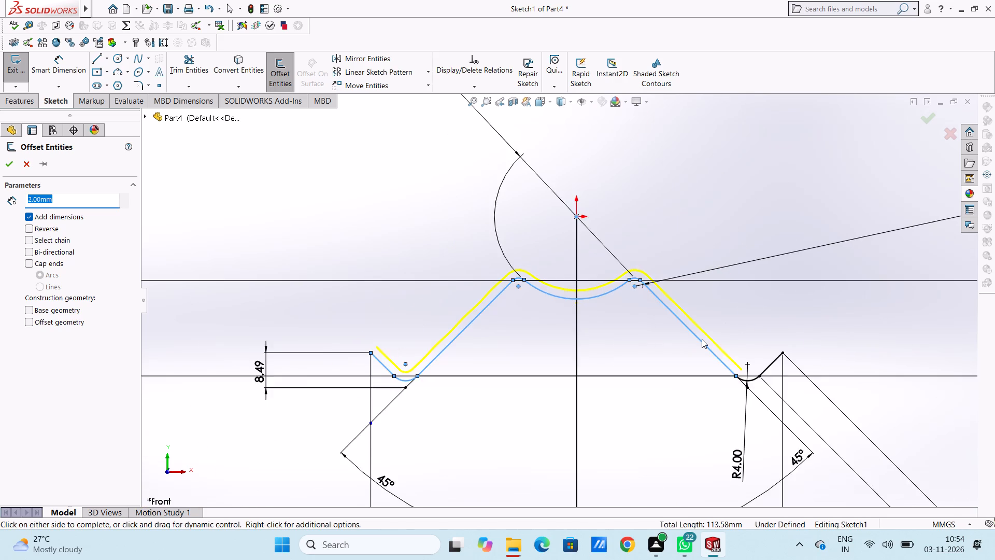
scroll(702, 339, up, 5)
scroll(639, 382, down, 4)
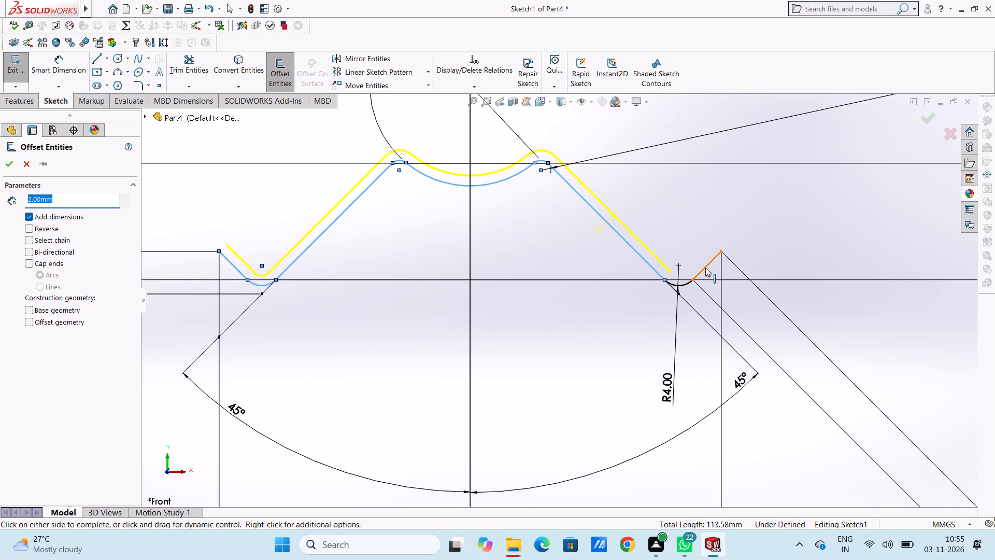
click(705, 268)
click(701, 270)
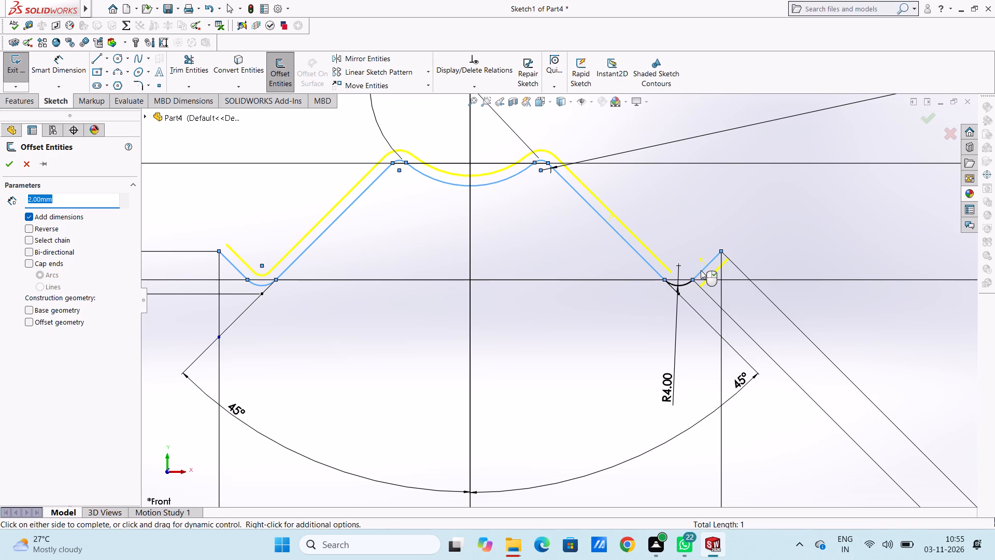
click(678, 284)
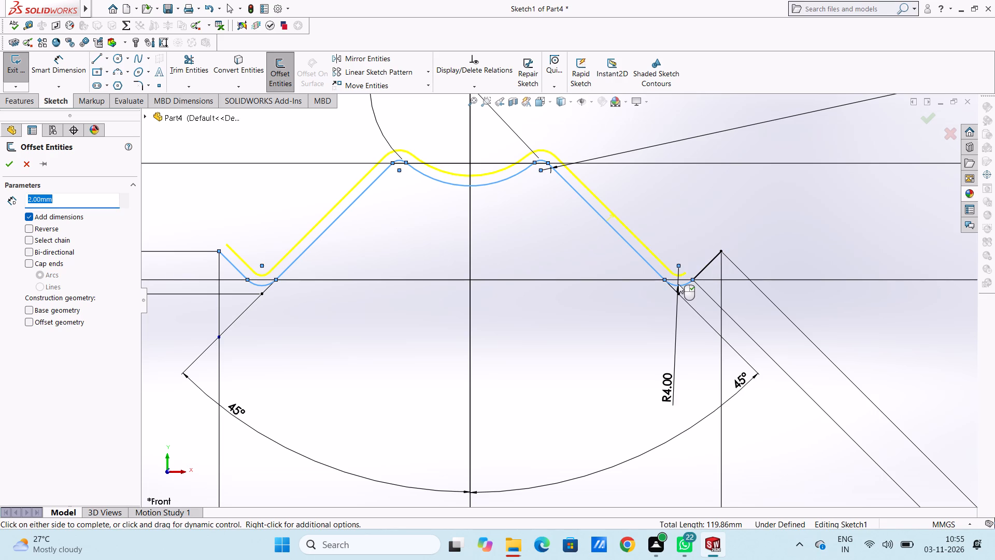
click(709, 263)
scroll(428, 326, up, 4)
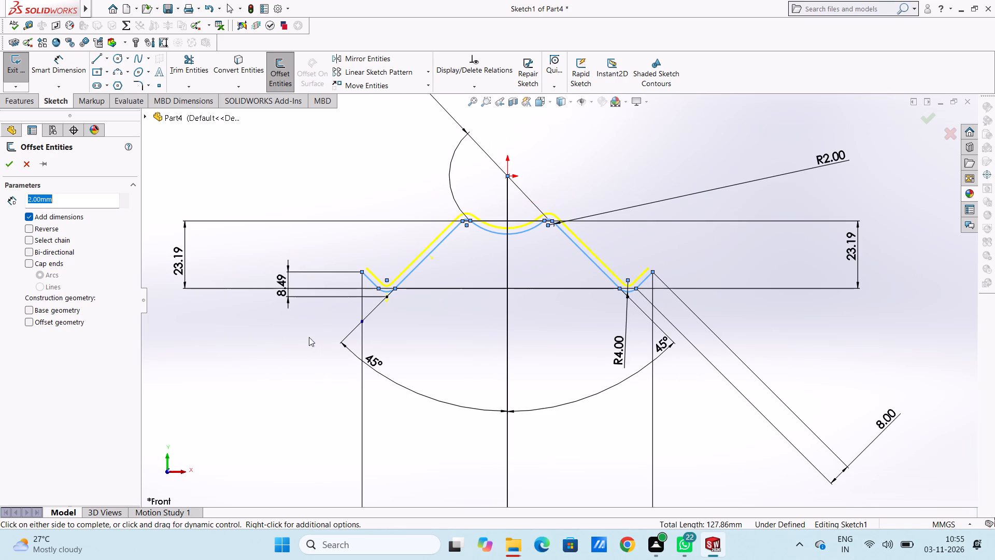
click(11, 163)
click(261, 169)
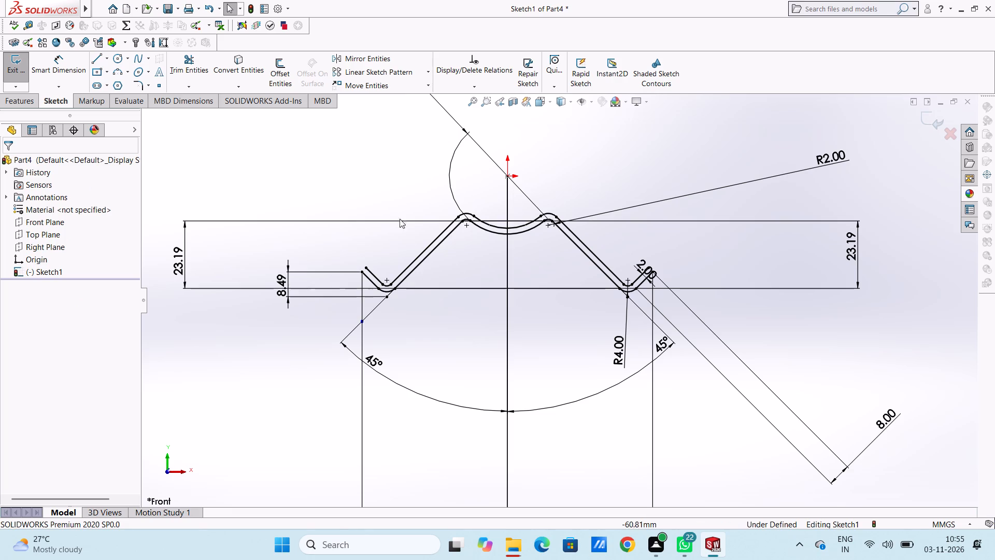
Move the 2 mm offset dimension clear of the profile's right end, up beside the R2.00 label.
drag(638, 267, 763, 172)
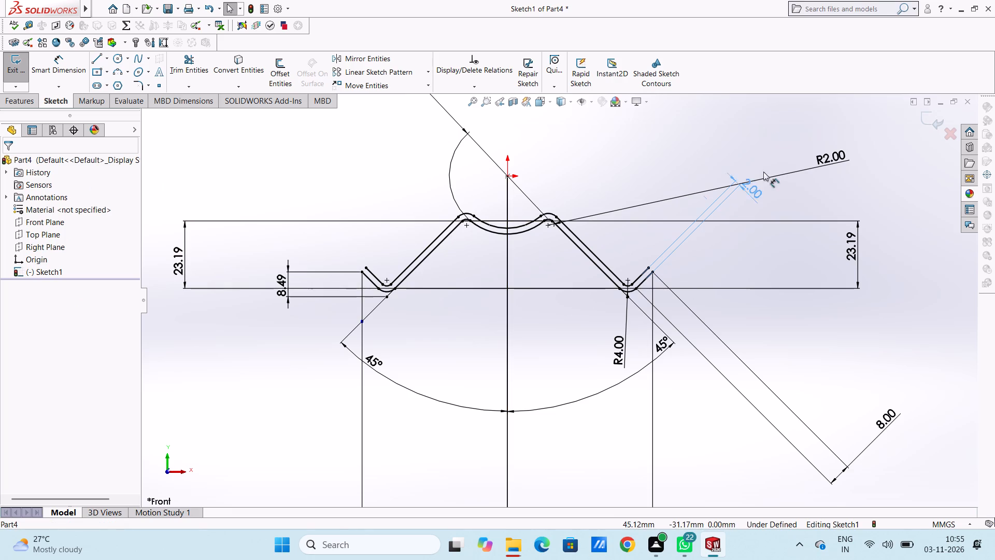
drag(763, 172, 807, 139)
click(615, 158)
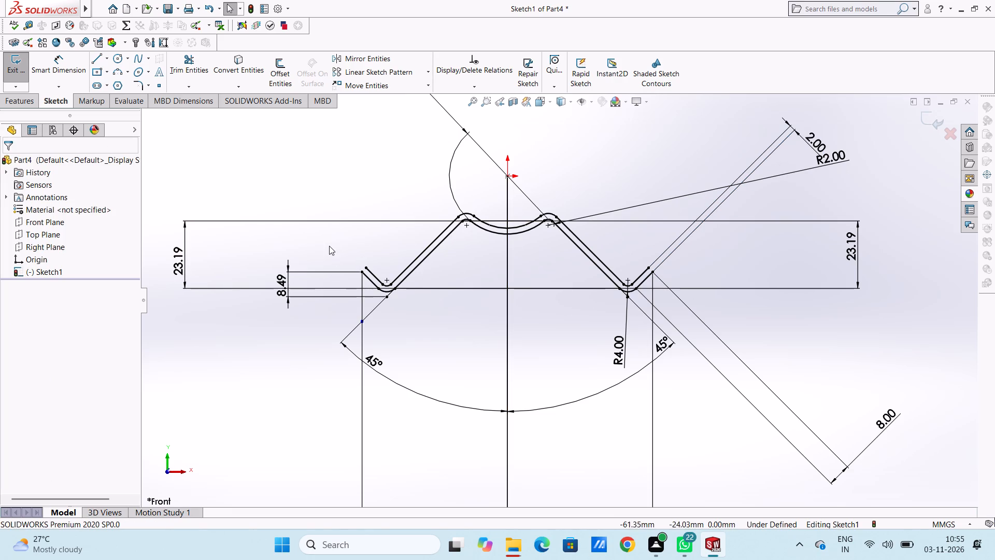
Draw a 2 mm line closing the left open end between the original and offset profiles.
click(99, 60)
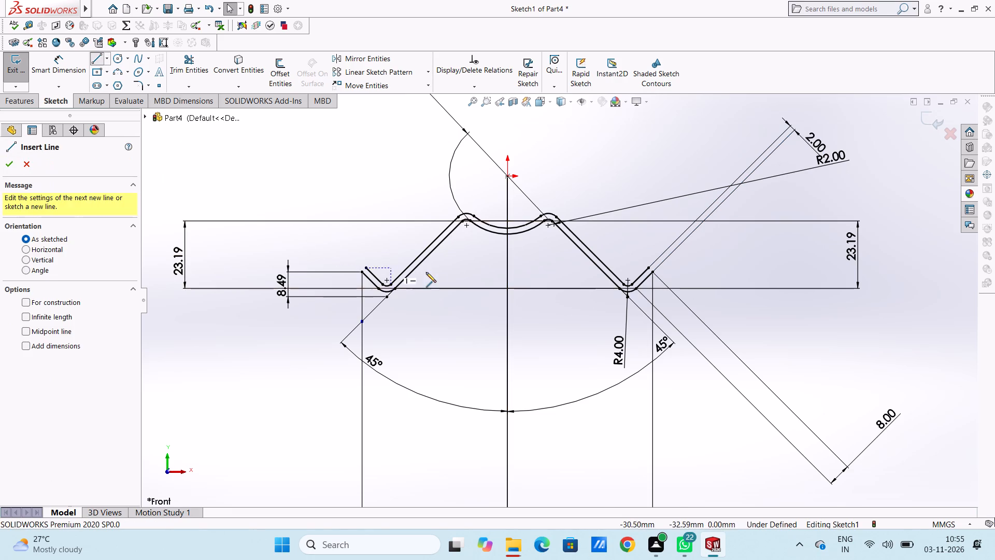
scroll(429, 274, down, 3)
click(350, 272)
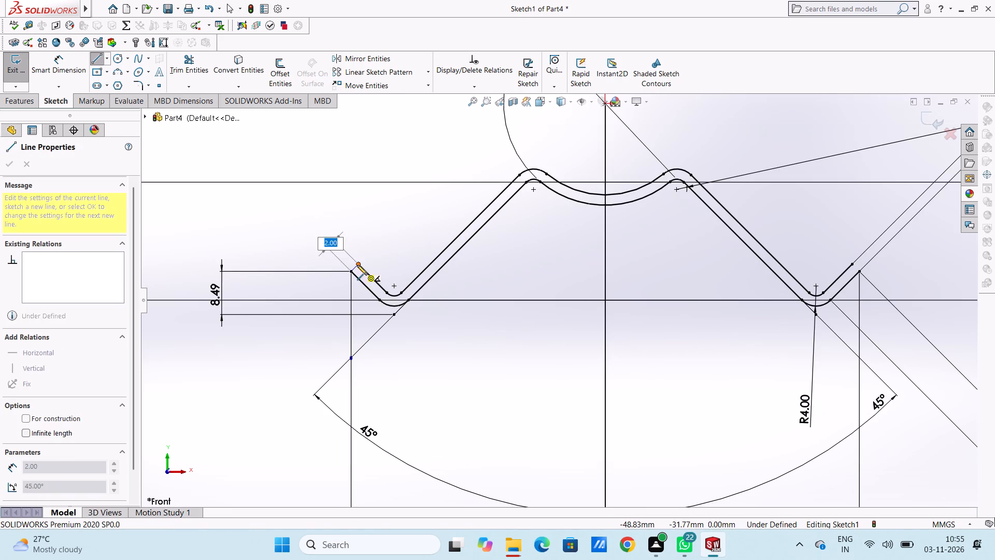
click(357, 265)
right_click(404, 197)
click(412, 201)
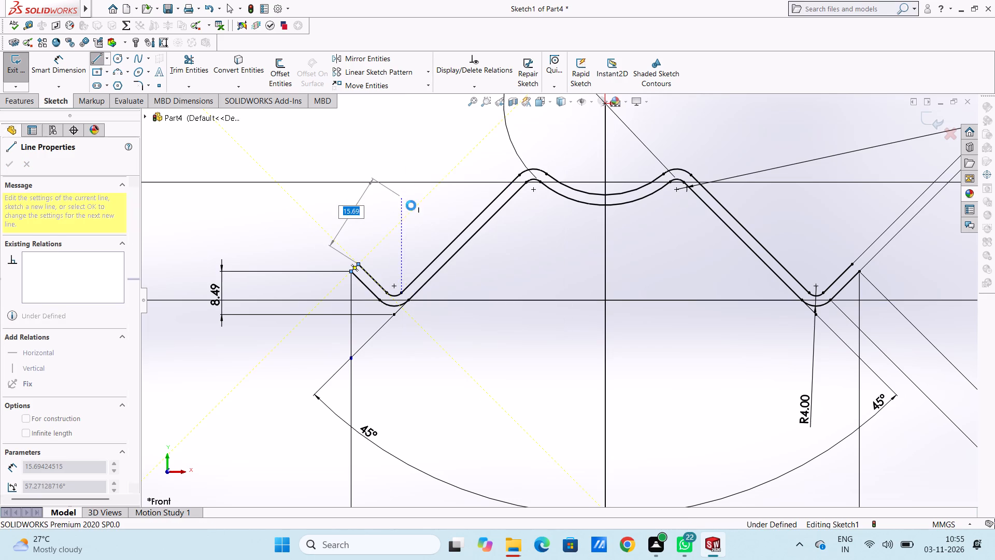
Draw a 2 mm line closing the right open end between the original and offset profiles.
click(411, 205)
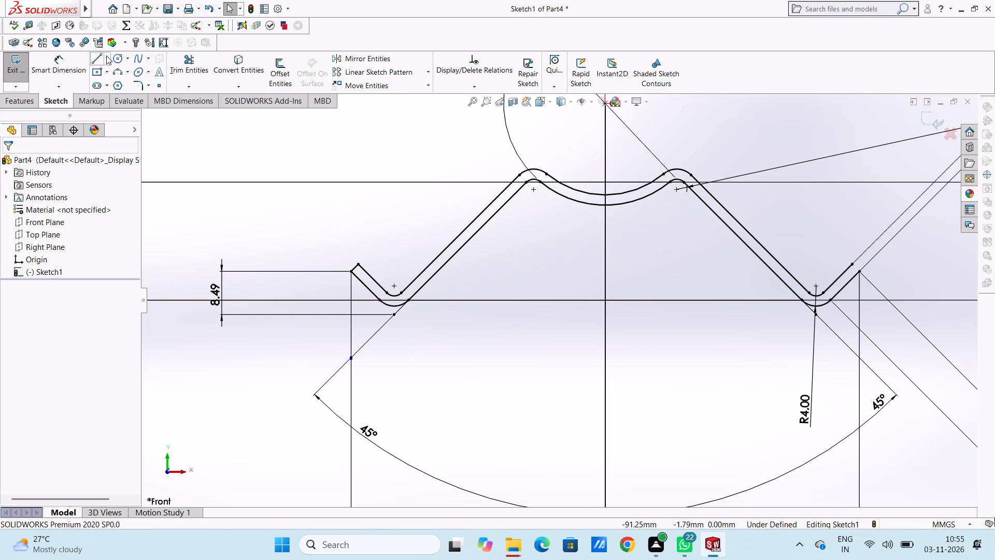
click(98, 58)
scroll(863, 280, down, 1)
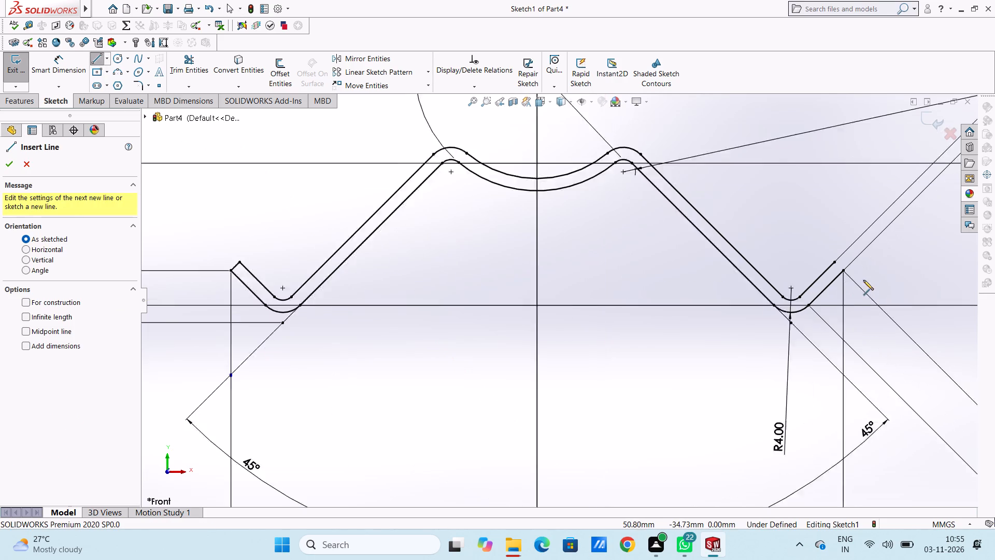
scroll(863, 280, down, 2)
click(800, 269)
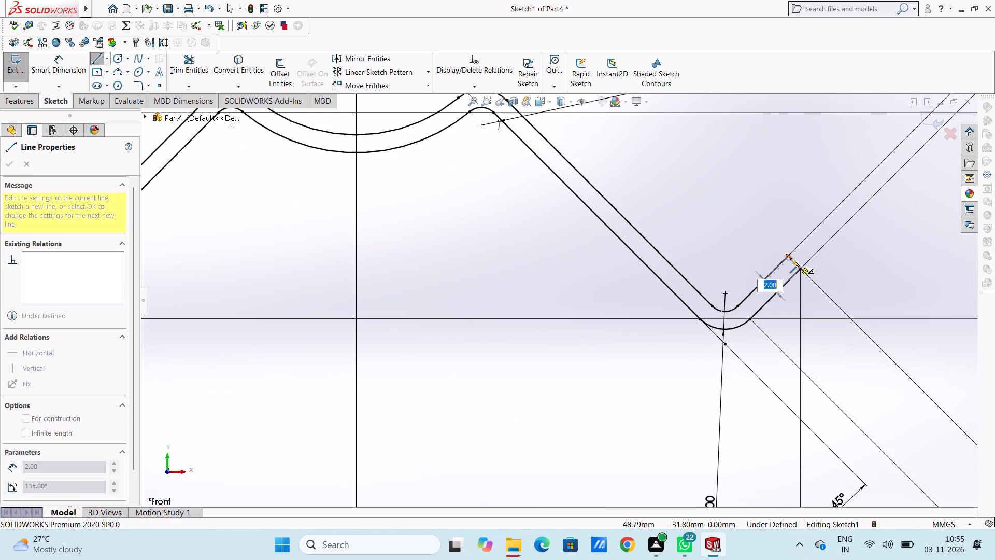
click(790, 256)
right_click(788, 163)
click(795, 170)
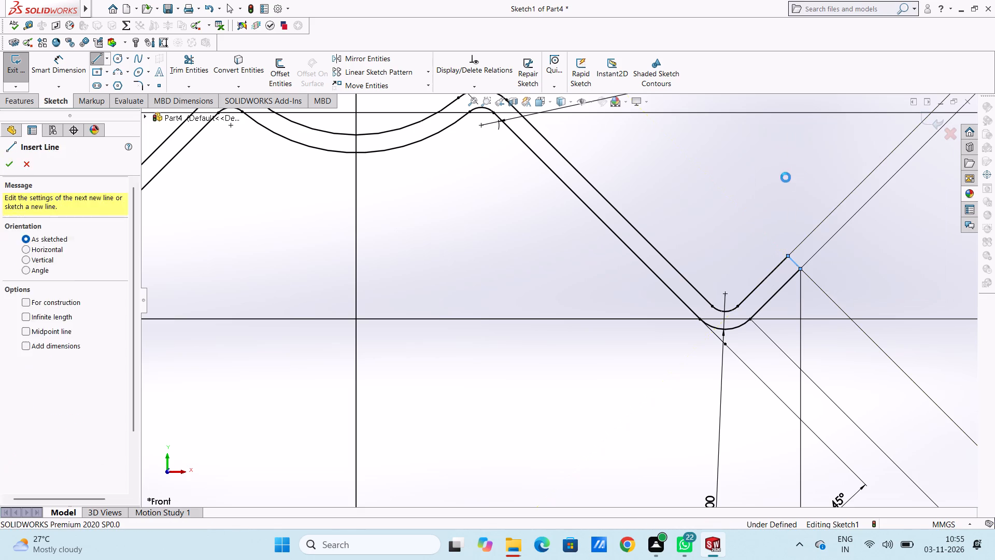
click(786, 177)
Extrude the closed region between the original and offset profiles as a blind boss with a depth of 70 mm.
scroll(744, 224, up, 4)
scroll(541, 271, up, 2)
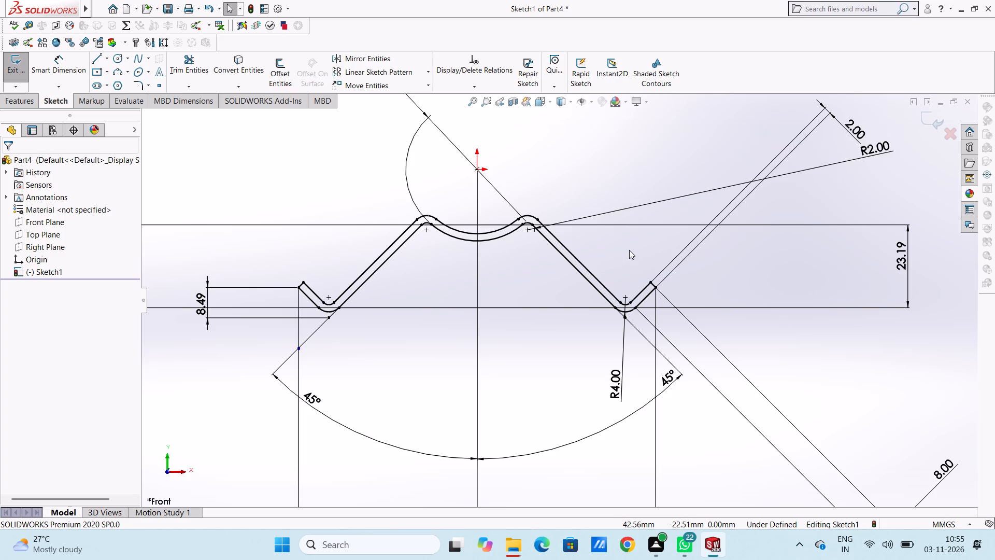
middle_drag(624, 249, 602, 255)
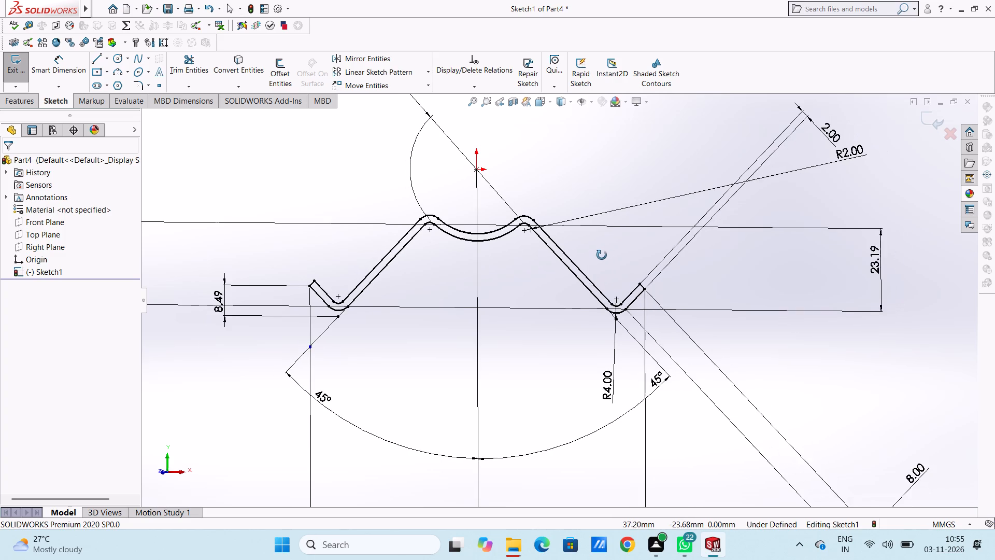
middle_drag(602, 255, 606, 267)
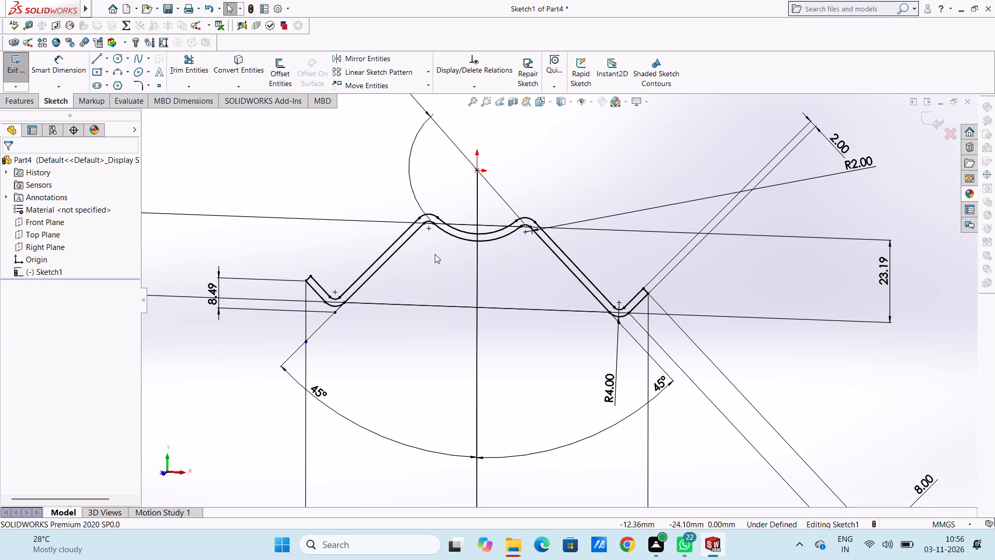
middle_click(421, 340)
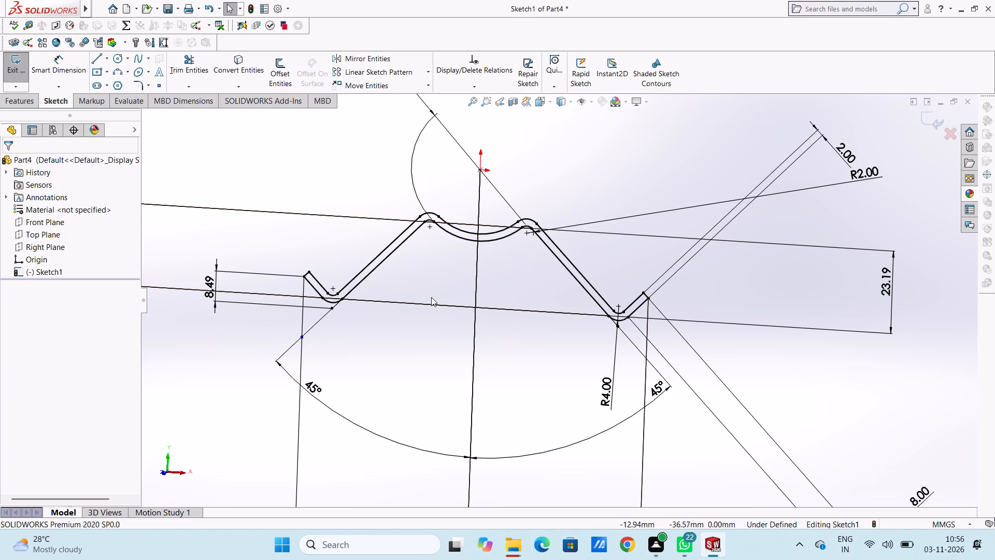
middle_drag(429, 297, 417, 298)
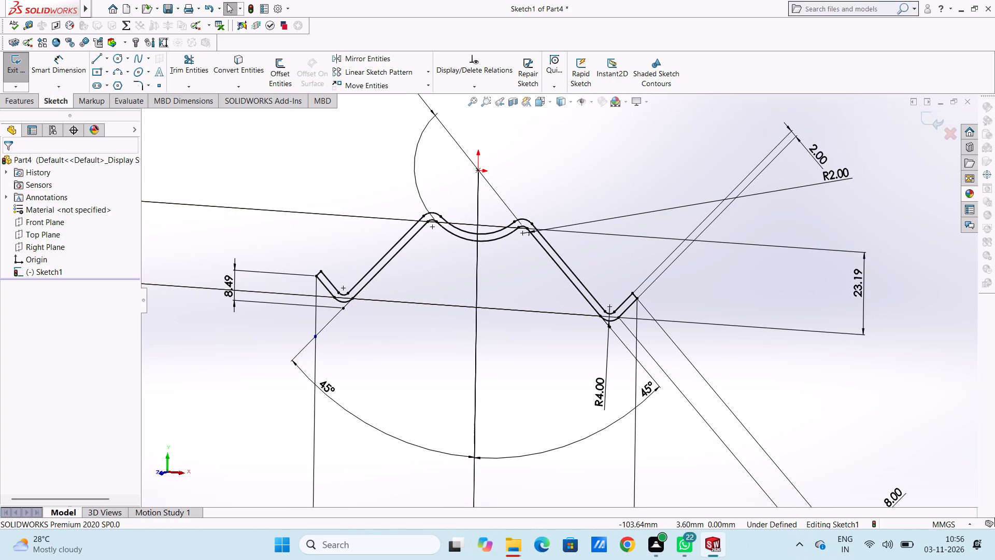
click(26, 102)
drag(20, 68, 22, 74)
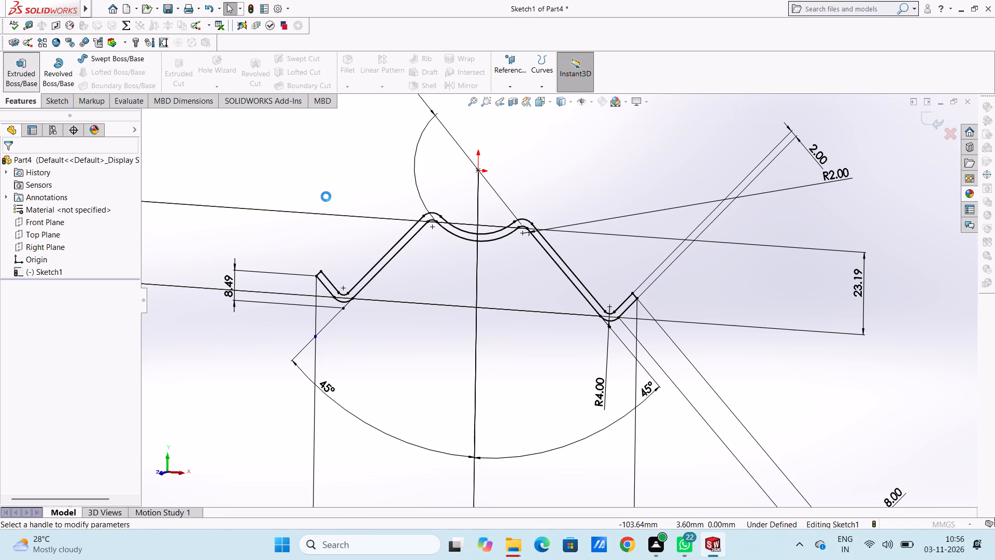
click(401, 244)
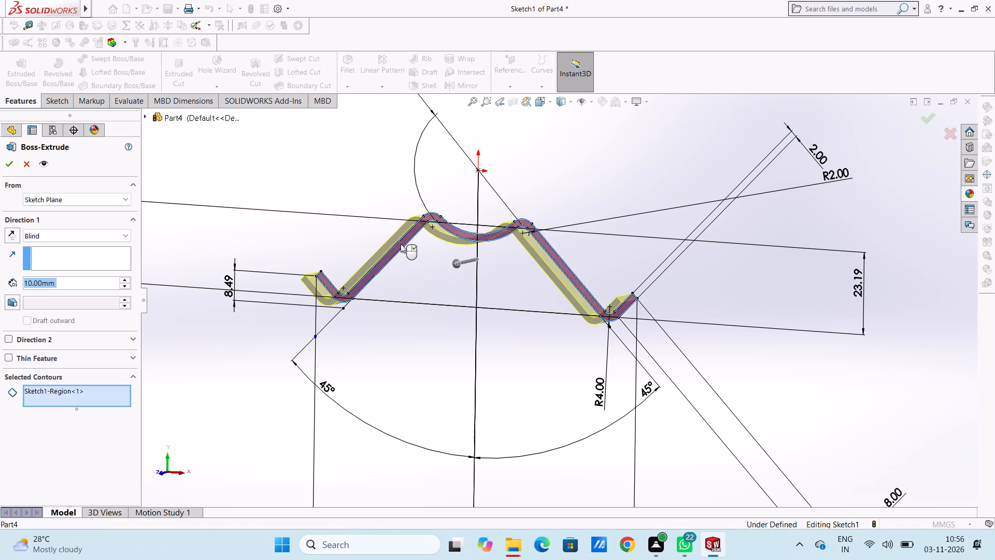
double_click(84, 286)
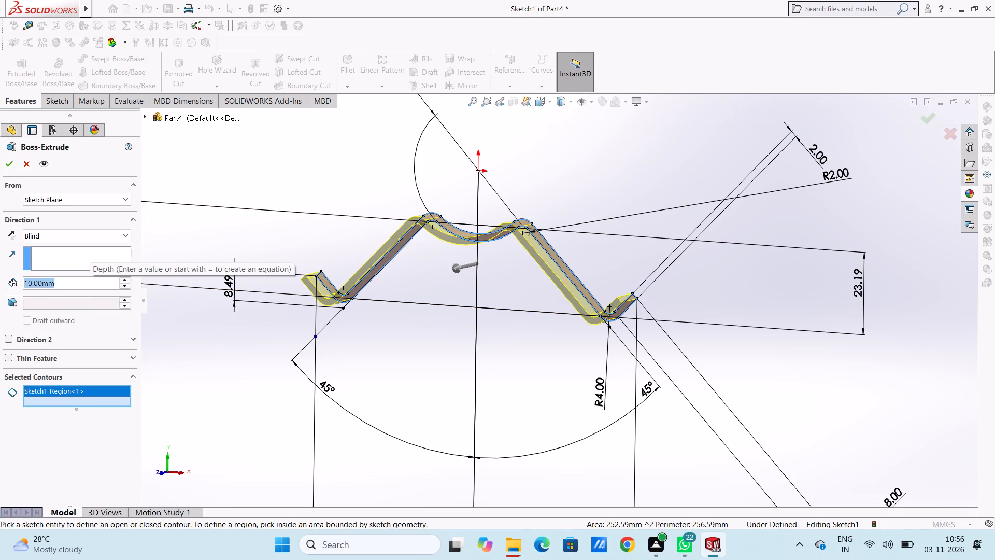
text(70)
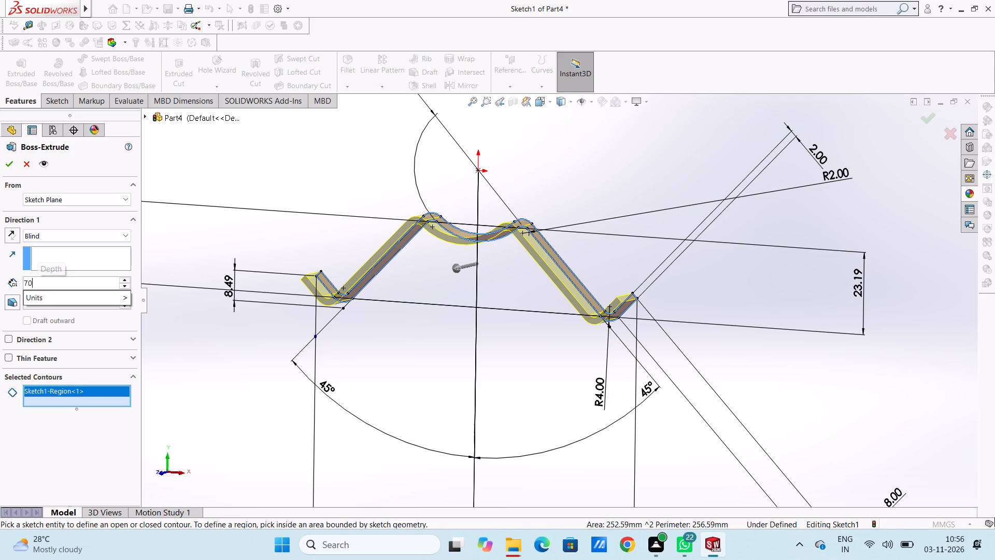
key(Return)
scroll(310, 197, up, 4)
middle_drag(307, 225, 316, 279)
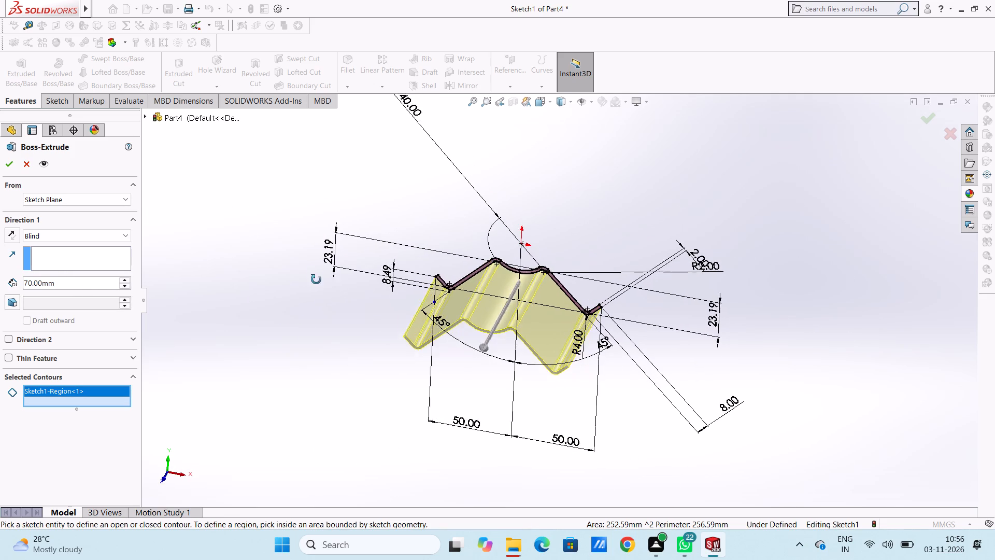
middle_drag(316, 279, 288, 265)
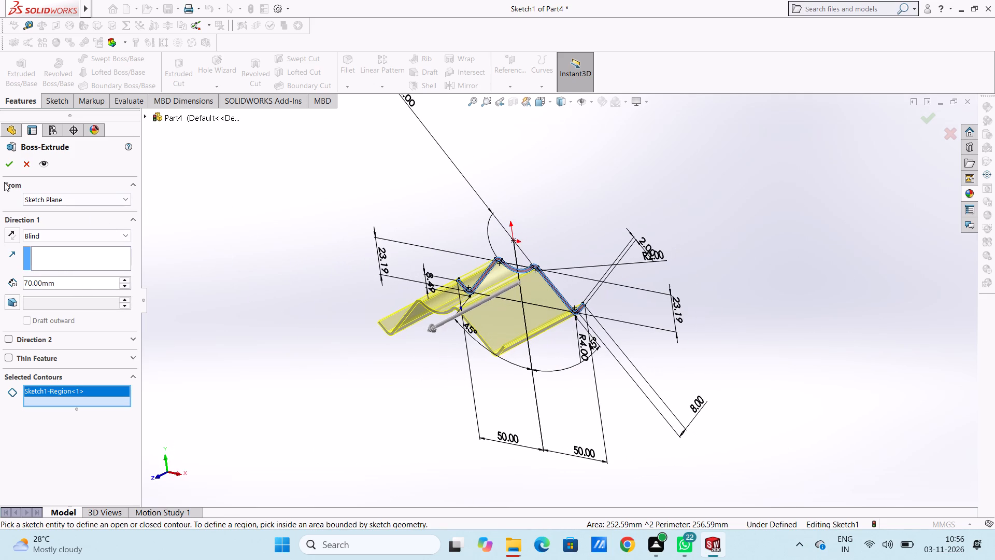
drag(8, 163, 12, 169)
Examine the extruded bent-sheet body from above, below, the front and both sides, checking its bends, central trough and end flanges.
middle_drag(244, 288, 286, 298)
click(282, 281)
middle_drag(302, 290, 293, 284)
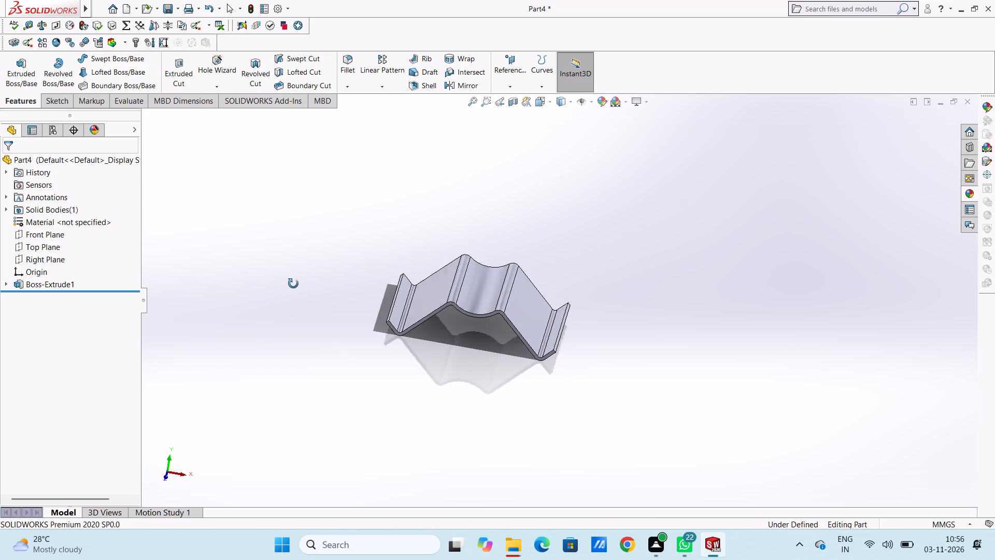
middle_drag(293, 284, 296, 278)
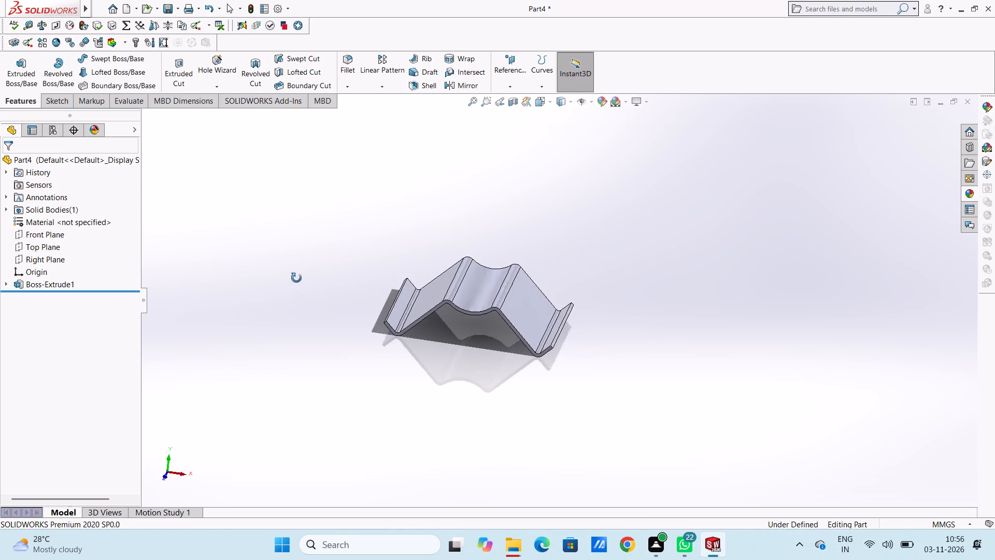
middle_drag(296, 278, 296, 269)
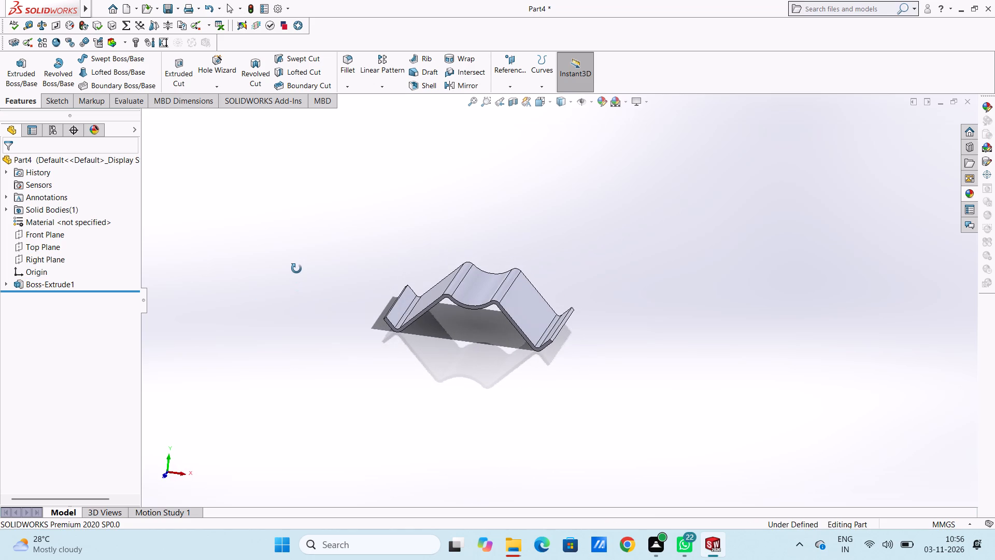
middle_drag(296, 269, 355, 309)
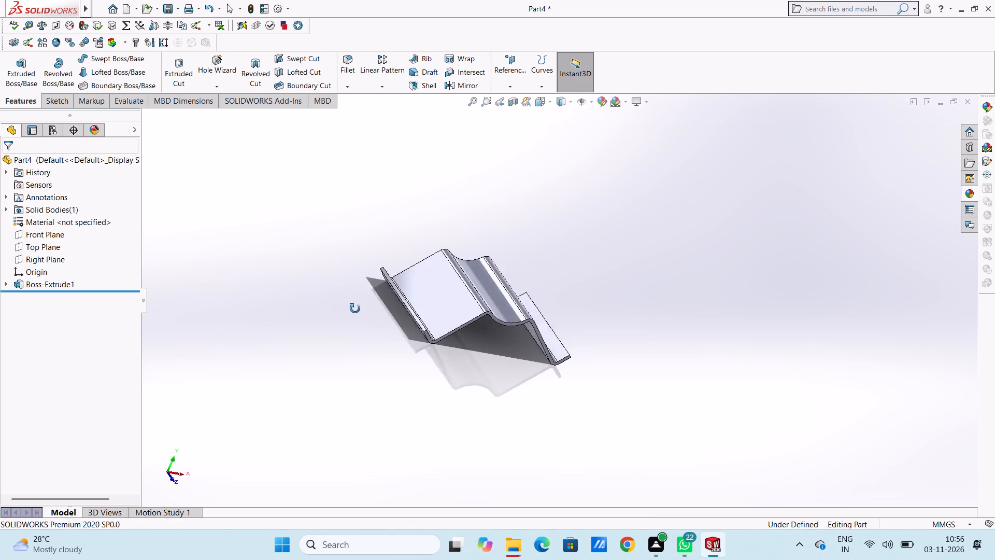
middle_drag(355, 309, 298, 261)
middle_drag(339, 341, 352, 304)
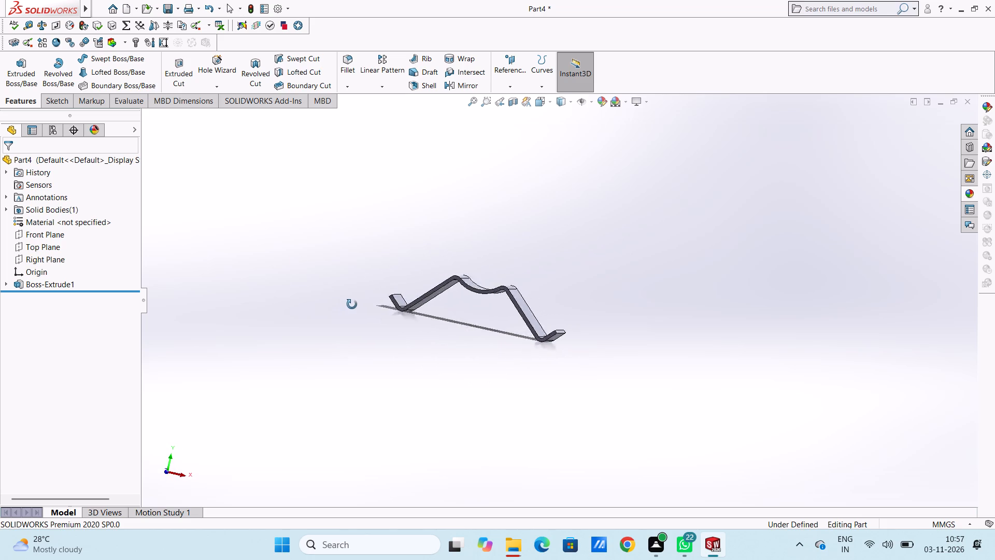
middle_drag(352, 304, 328, 326)
middle_drag(435, 355, 469, 373)
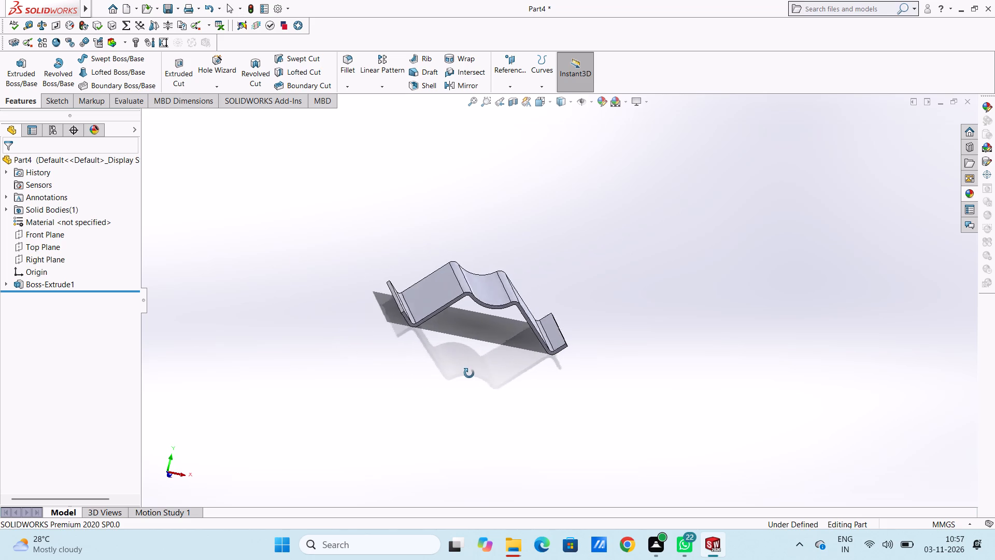
middle_drag(469, 373, 445, 375)
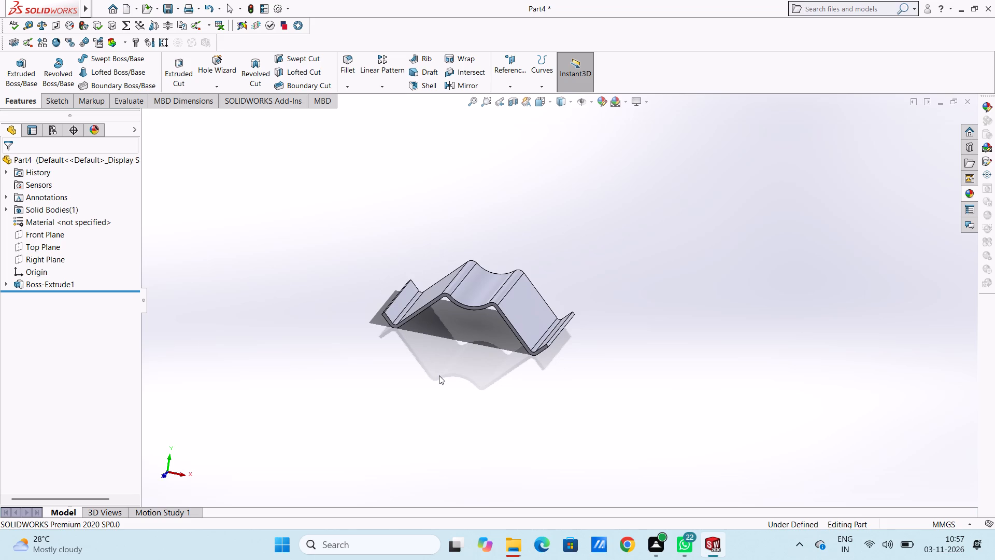
middle_drag(481, 381, 486, 270)
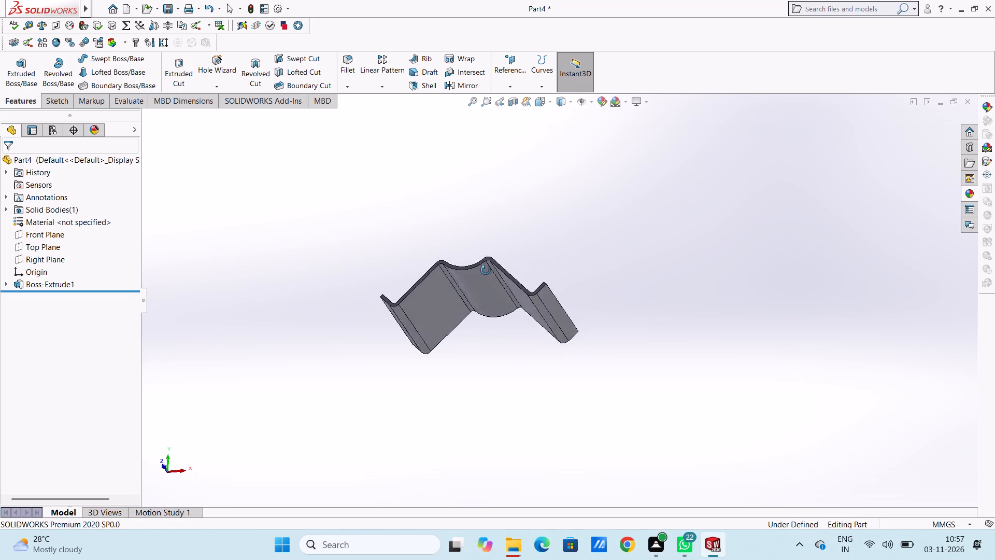
middle_drag(486, 270, 501, 400)
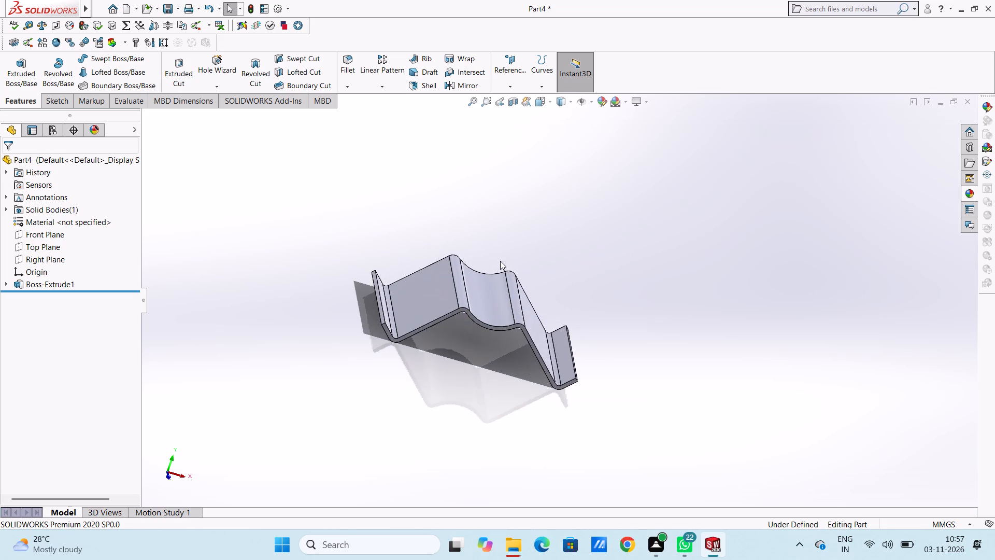
scroll(498, 260, down, 1)
middle_drag(593, 289, 578, 289)
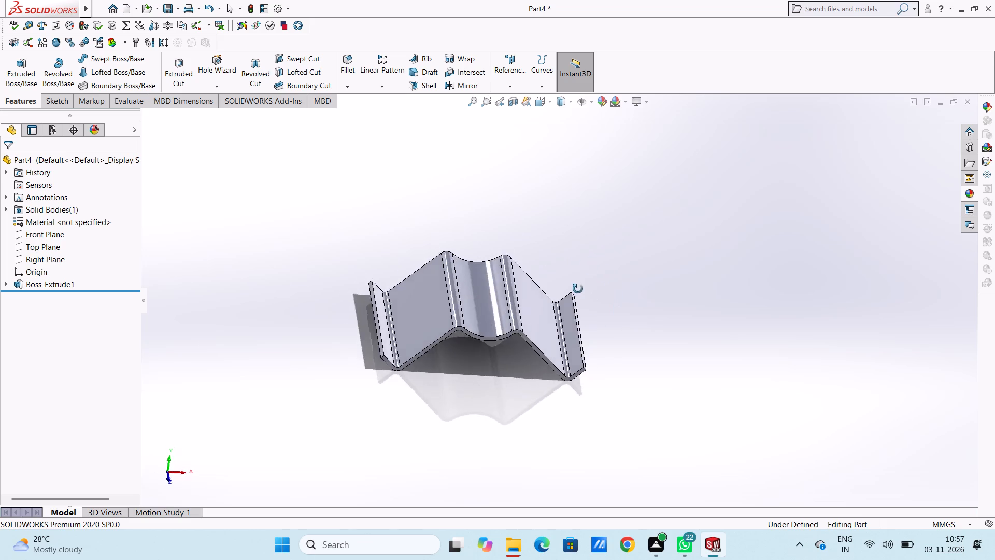
middle_drag(578, 289, 557, 333)
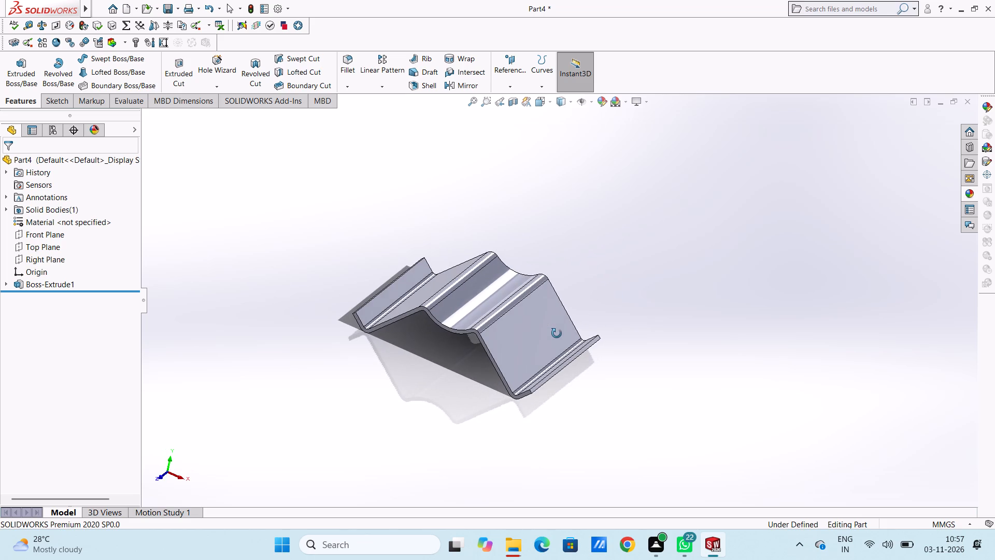
middle_drag(557, 333, 561, 338)
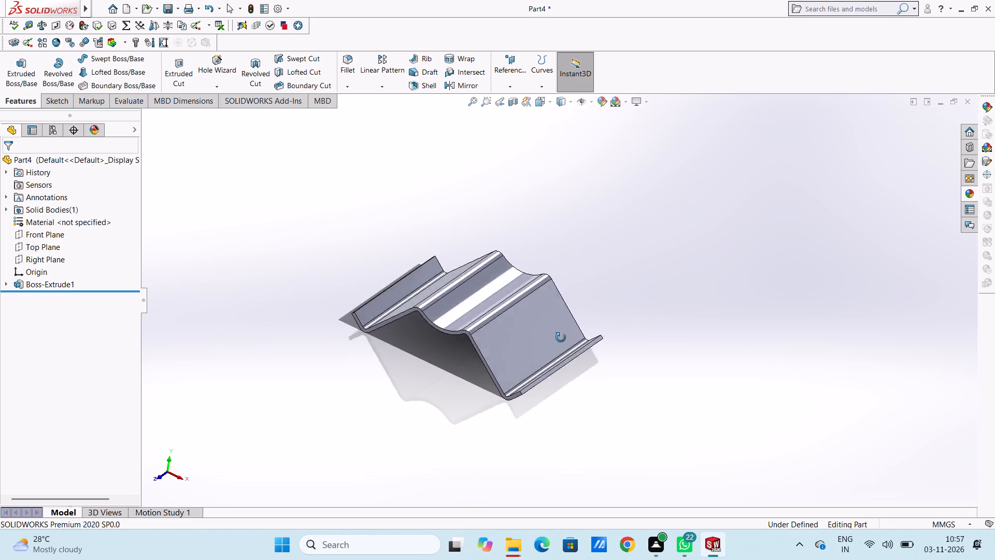
middle_drag(561, 338, 544, 371)
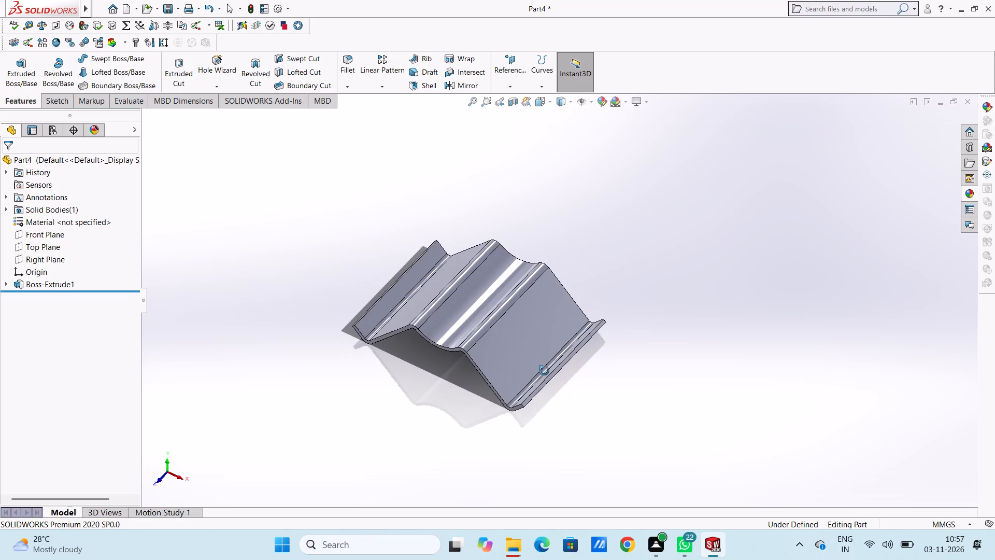
middle_drag(544, 371, 550, 299)
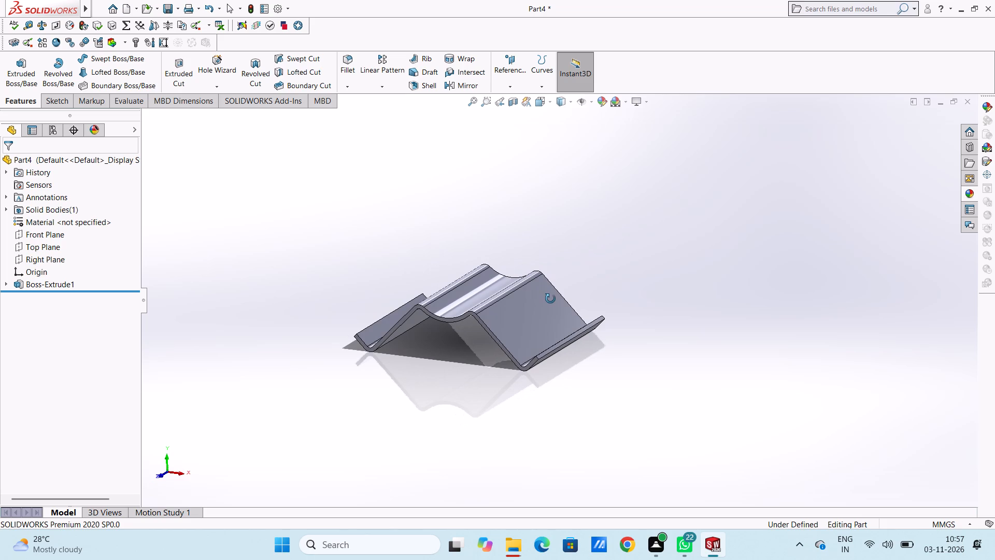
middle_drag(550, 299, 580, 359)
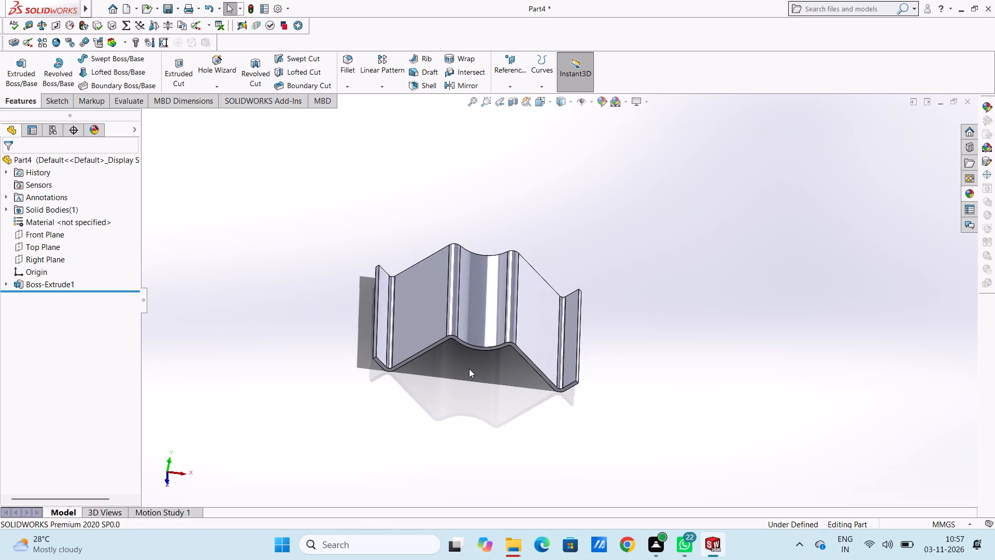
middle_drag(460, 394, 442, 355)
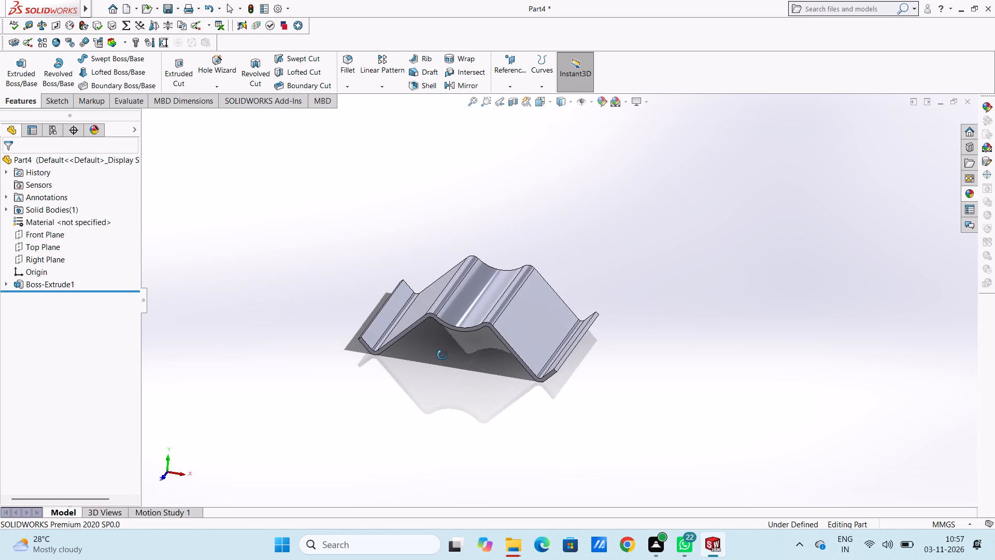
middle_drag(442, 355, 442, 356)
middle_drag(453, 438, 466, 355)
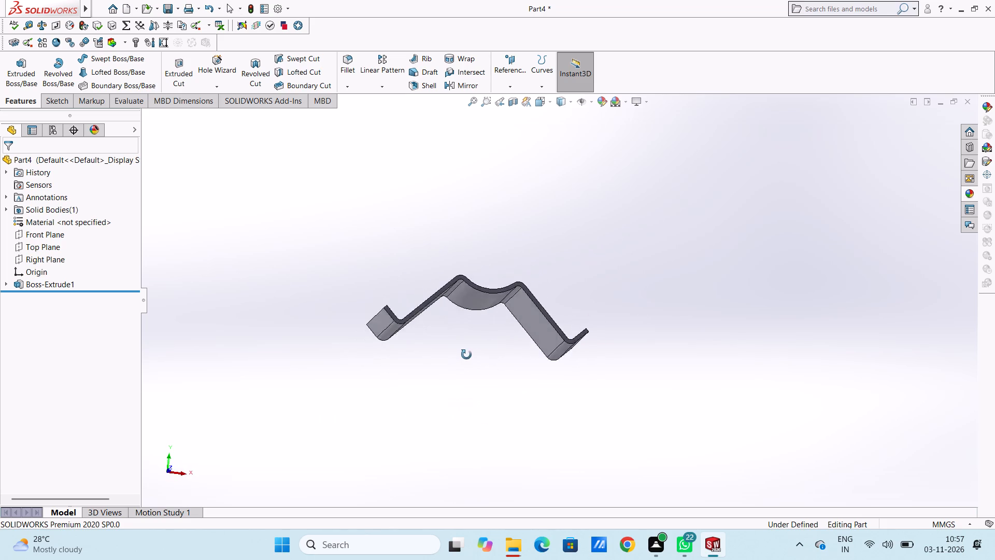
middle_drag(466, 355, 494, 431)
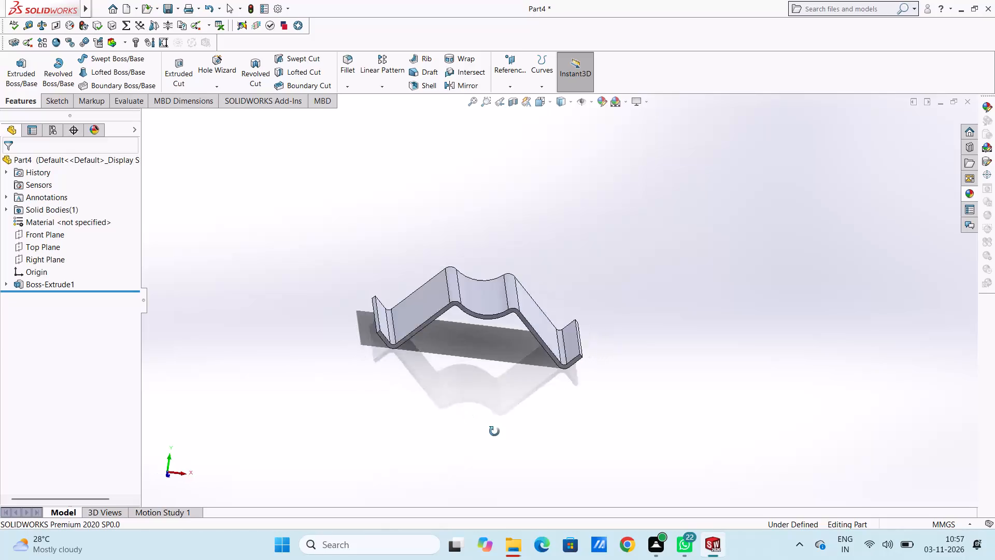
middle_drag(494, 431, 494, 431)
middle_drag(453, 330, 385, 240)
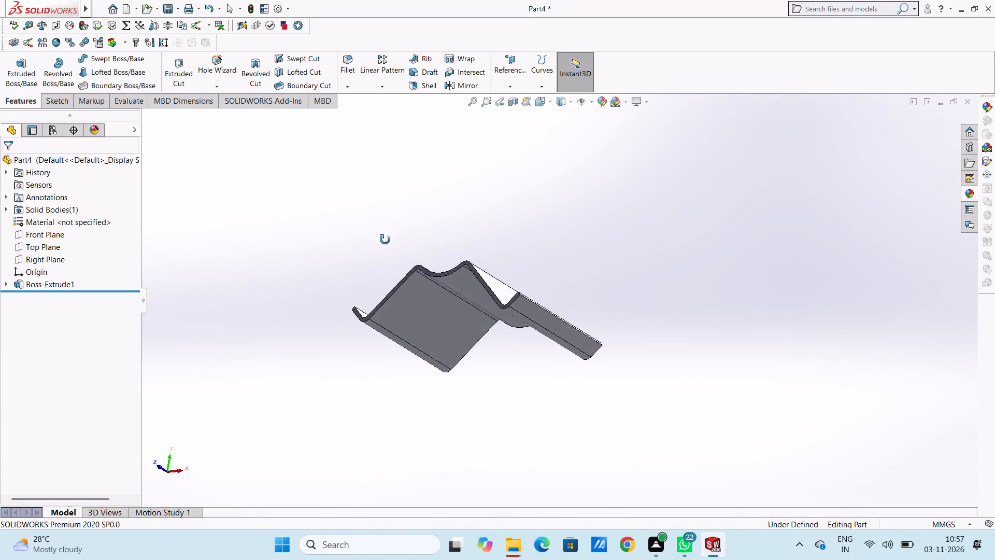
middle_drag(385, 240, 416, 309)
middle_drag(457, 384, 466, 367)
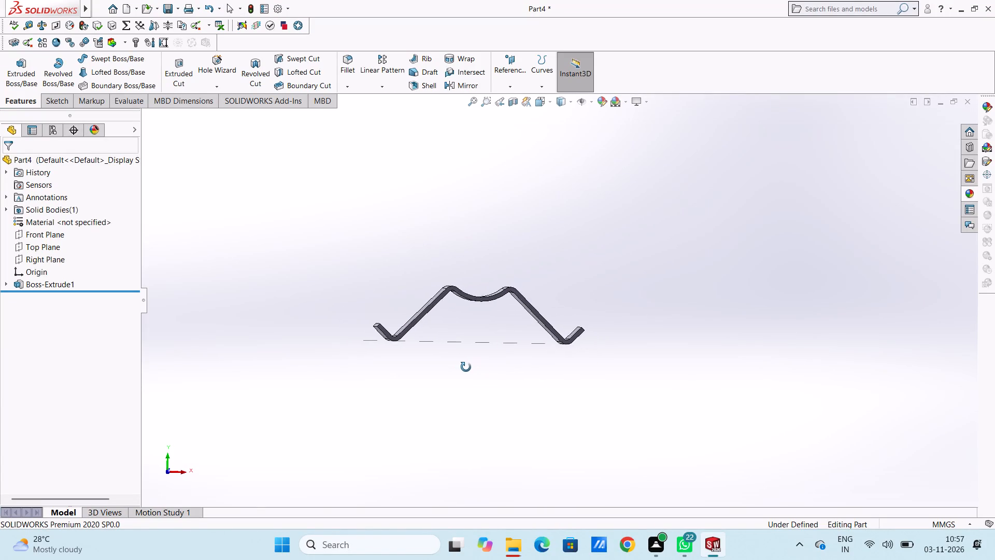
Start a new sketch on the Top Plane.
middle_drag(466, 367, 462, 368)
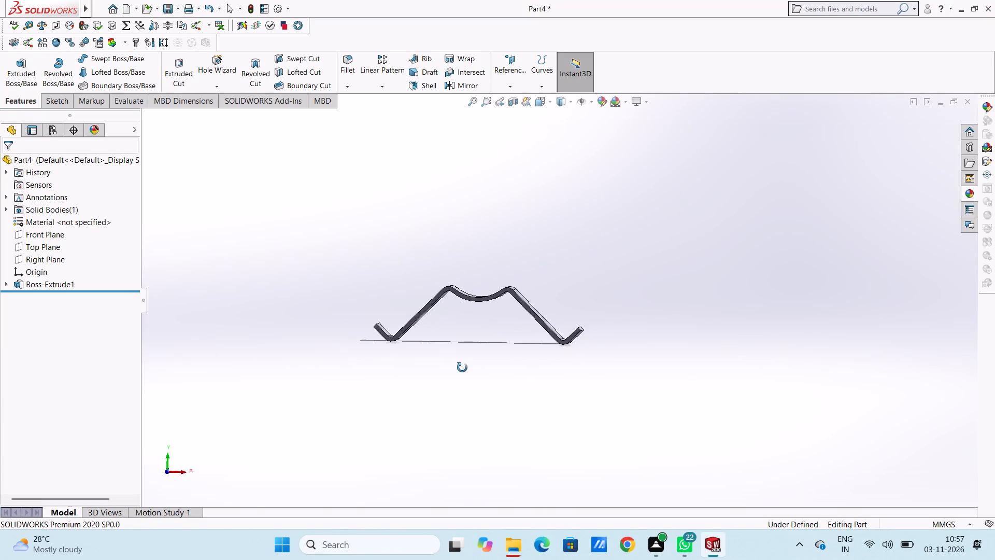
middle_drag(462, 368, 464, 367)
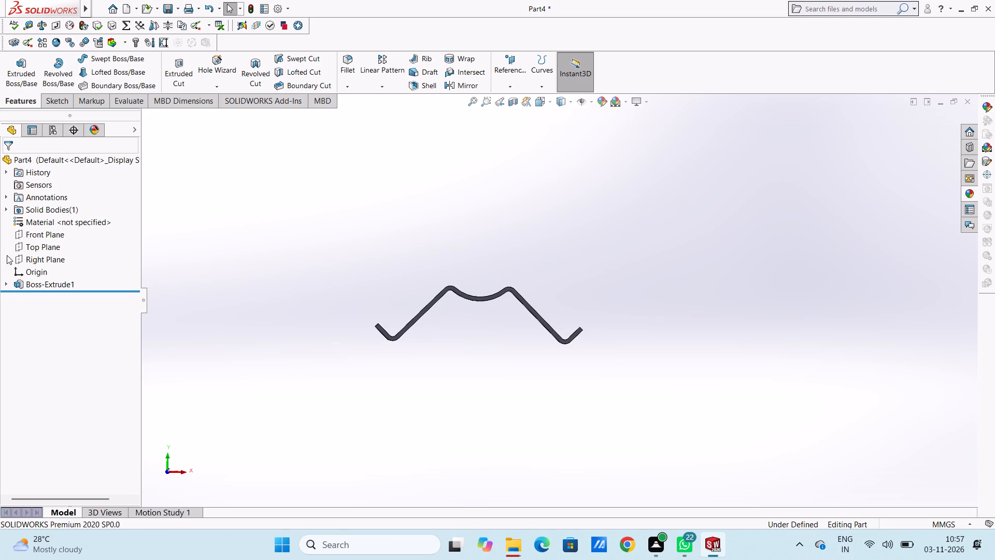
click(53, 248)
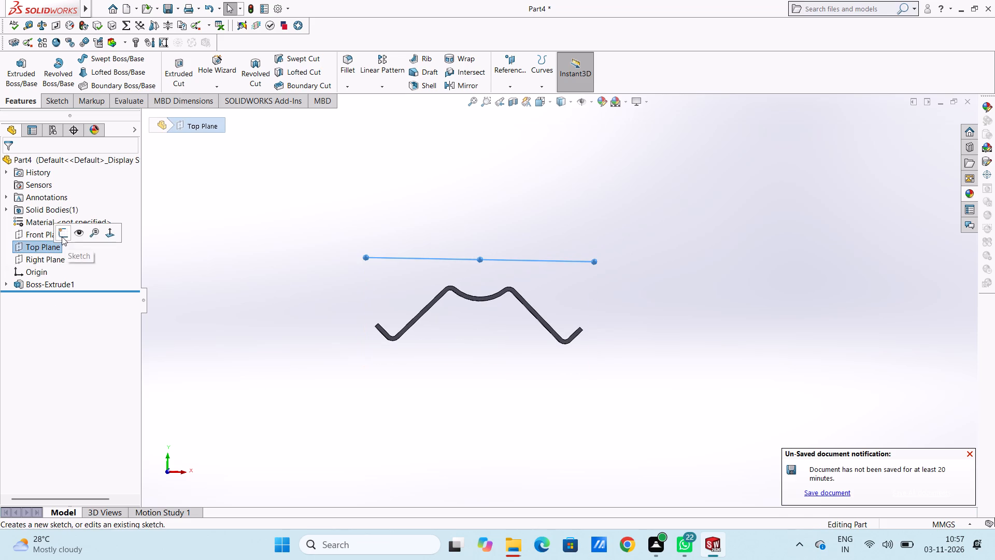
click(62, 236)
click(229, 241)
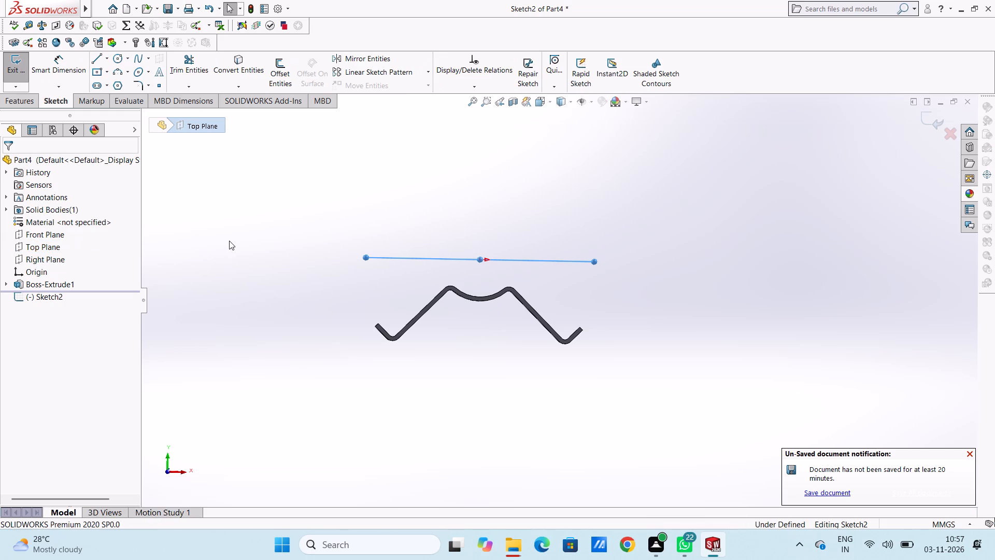
key(ctrl+5)
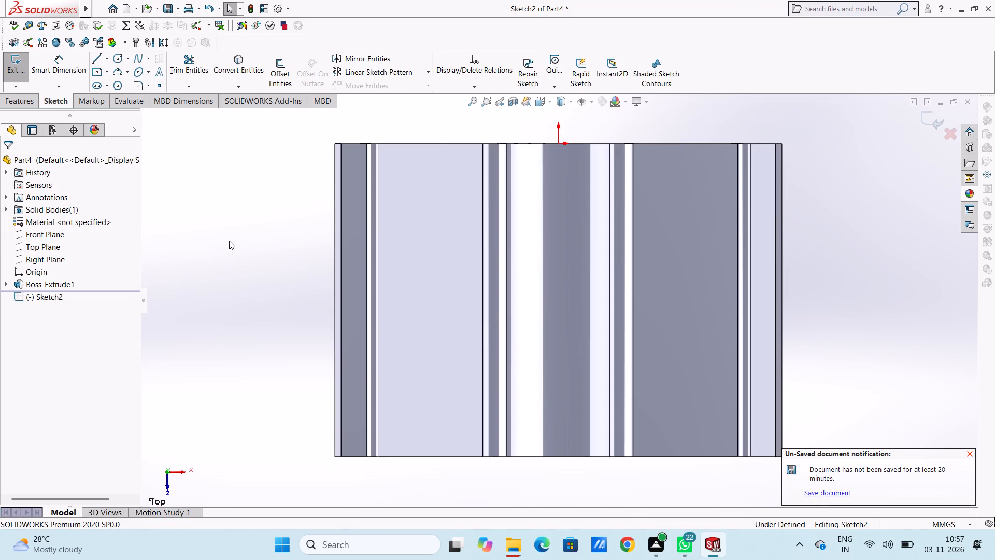
scroll(475, 217, up, 2)
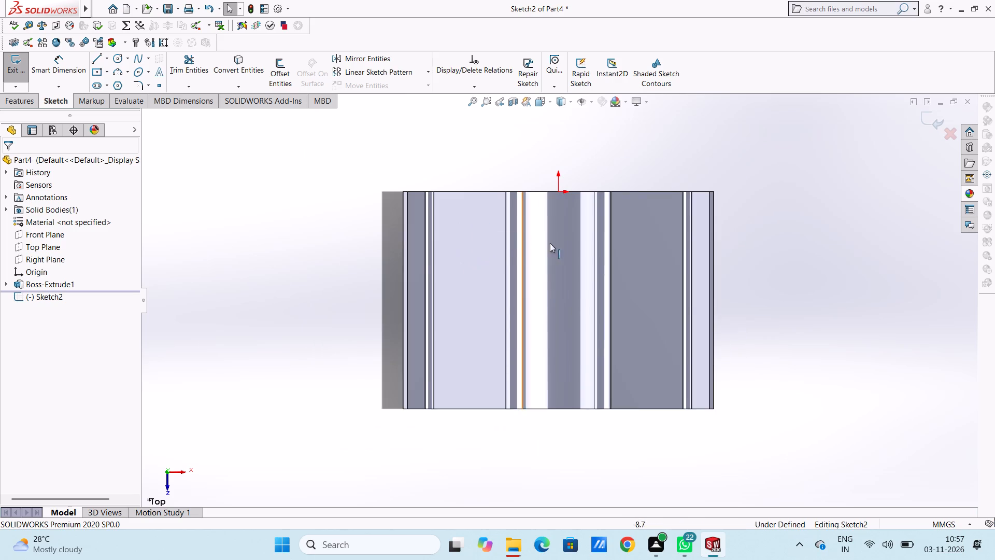
scroll(641, 249, up, 3)
scroll(588, 336, down, 2)
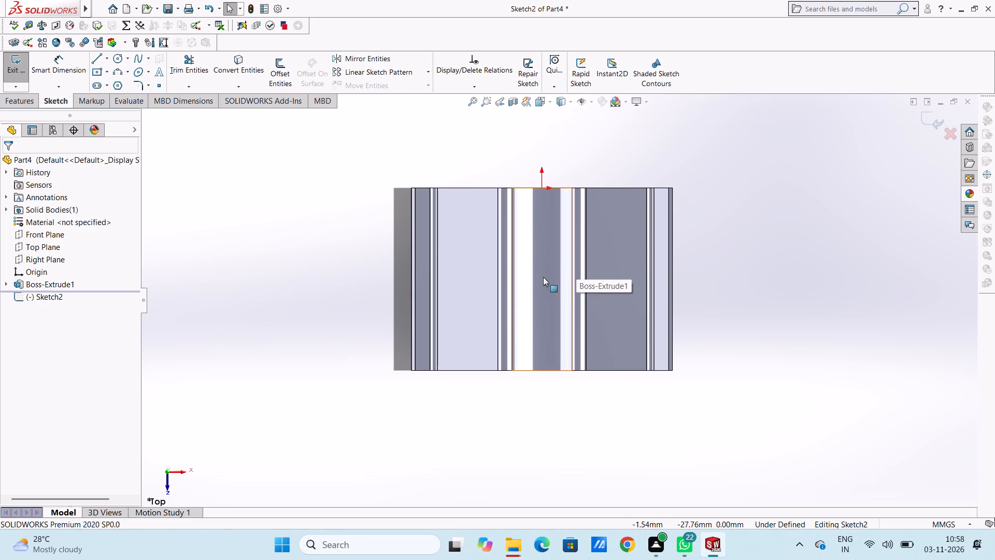
scroll(545, 286, up, 2)
click(368, 295)
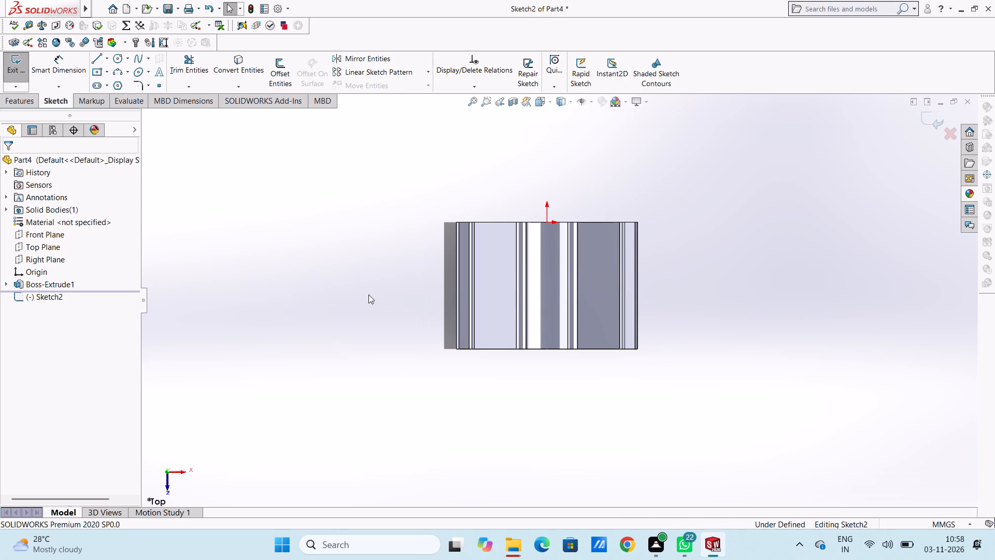
scroll(547, 264, down, 1)
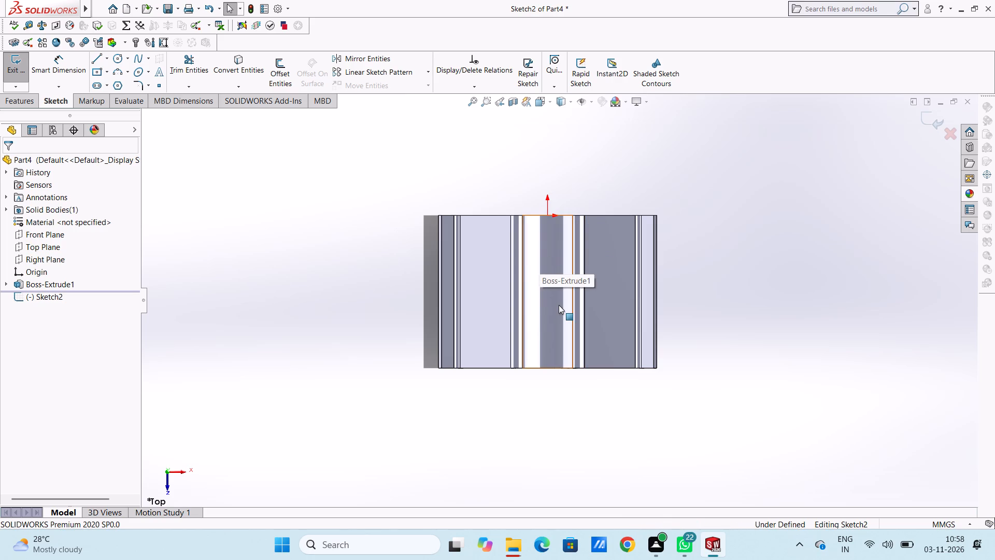
click(623, 152)
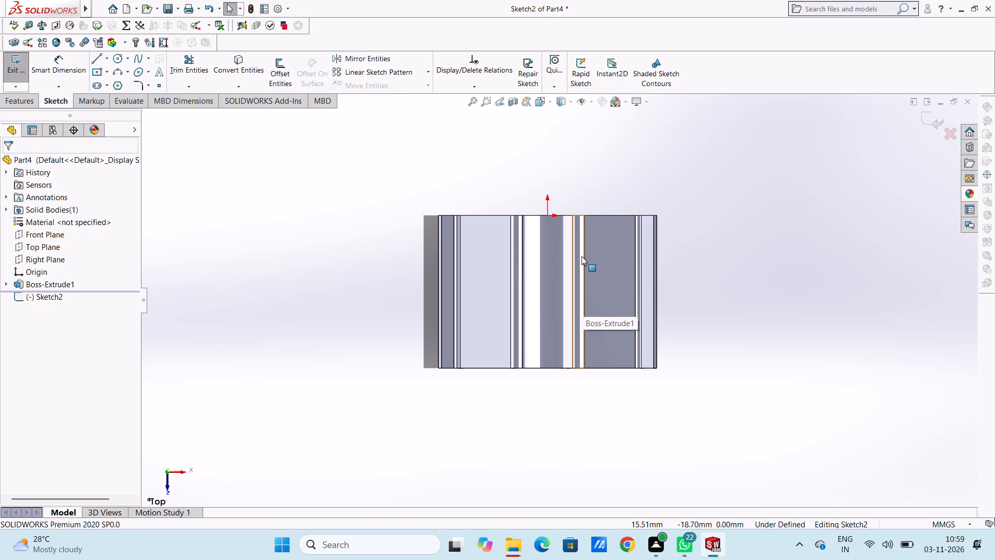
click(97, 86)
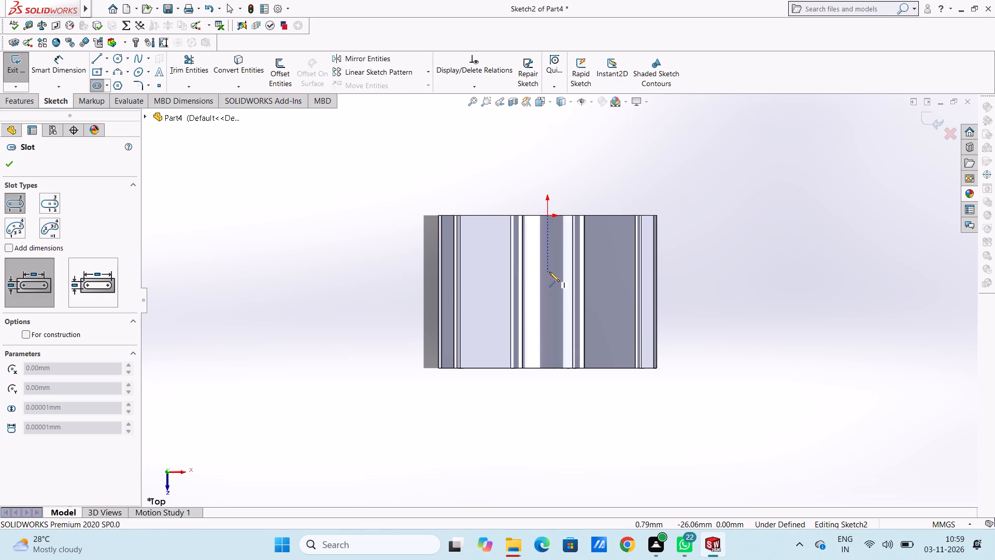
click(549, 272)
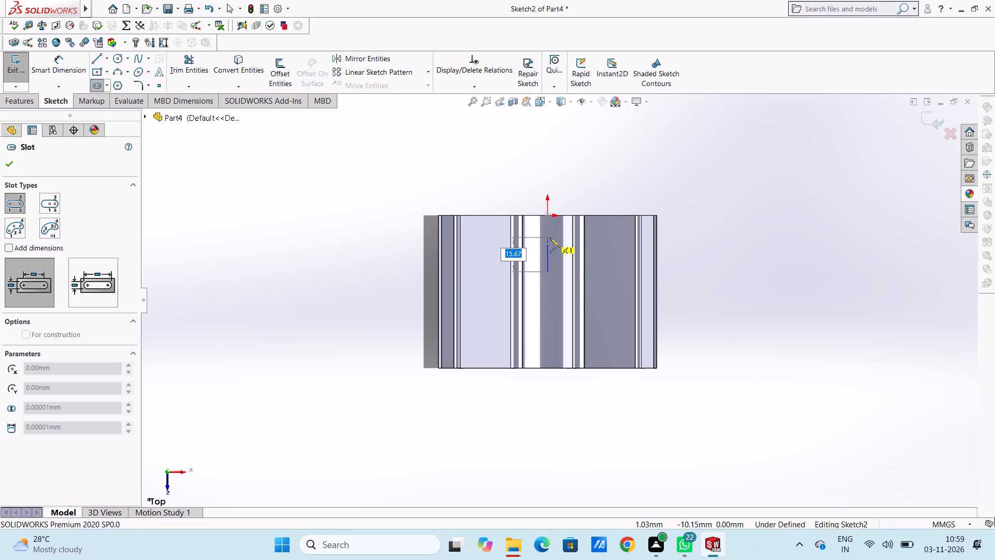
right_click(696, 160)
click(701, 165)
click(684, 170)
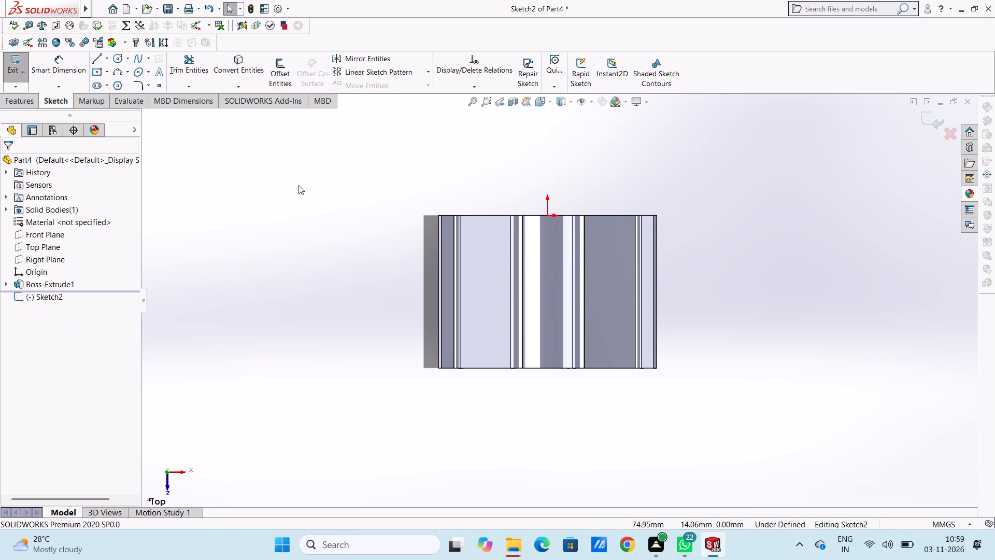
Draw four circles of 6 mm radius along the central trough, in line with the origin and about 16, 32, 49 and 61 mm from it.
click(119, 56)
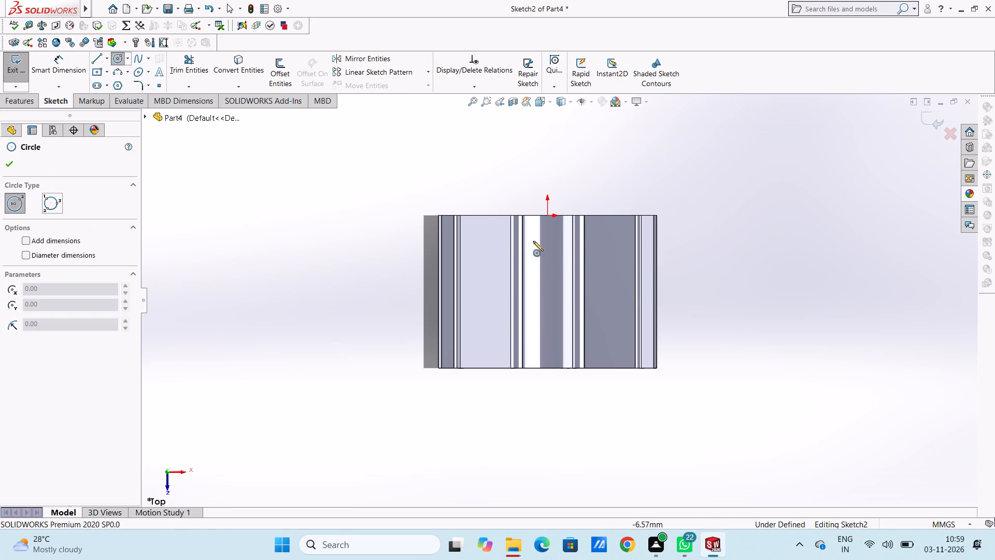
click(548, 251)
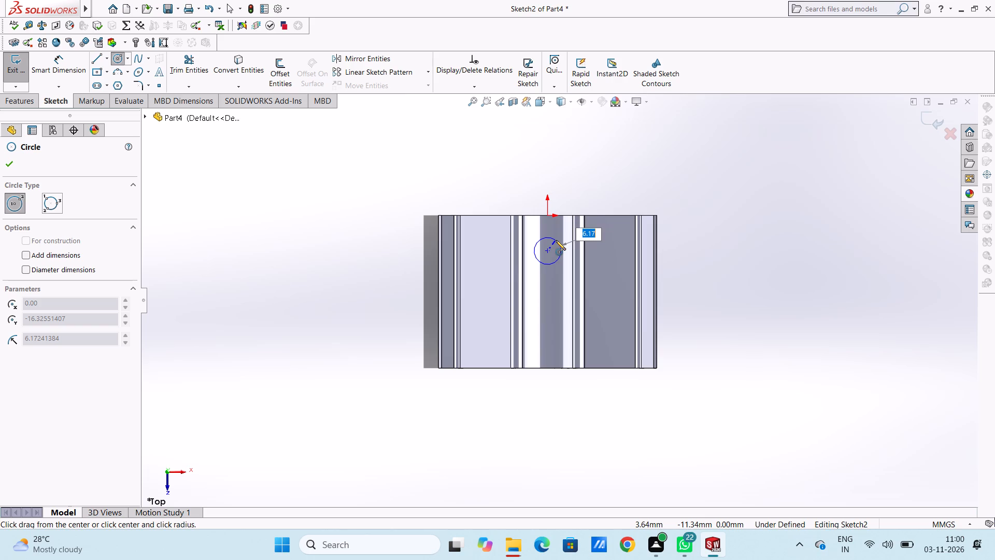
key(6)
key(Return)
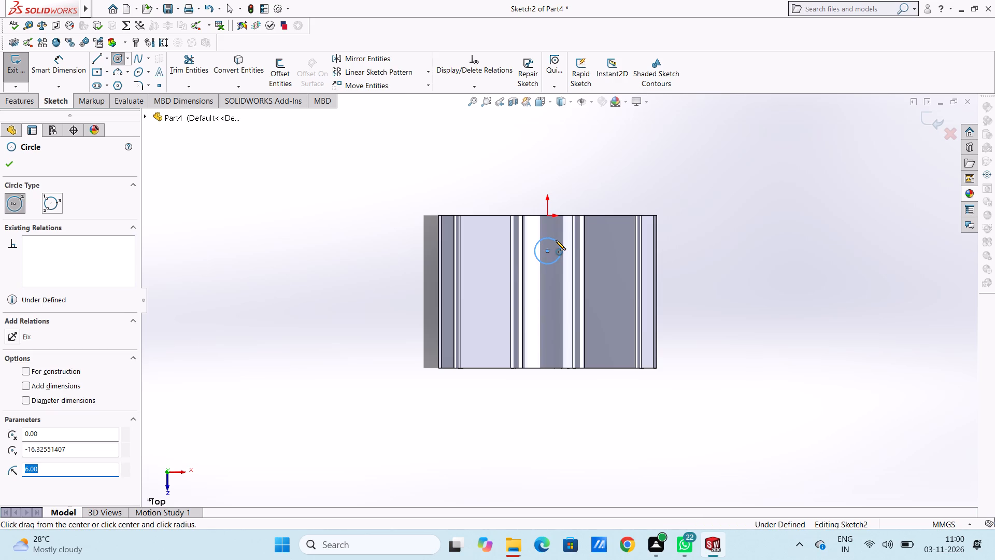
click(547, 286)
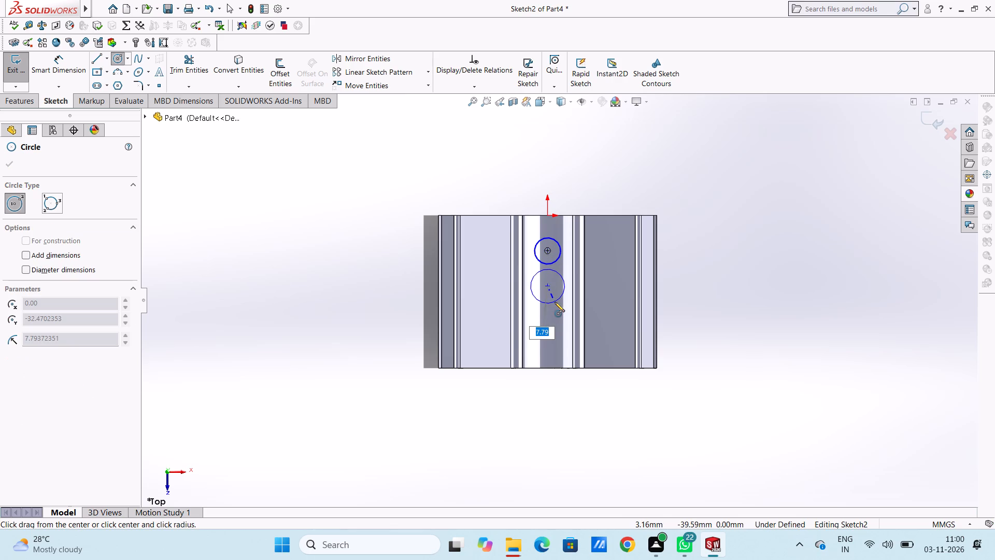
key(6)
key(Return)
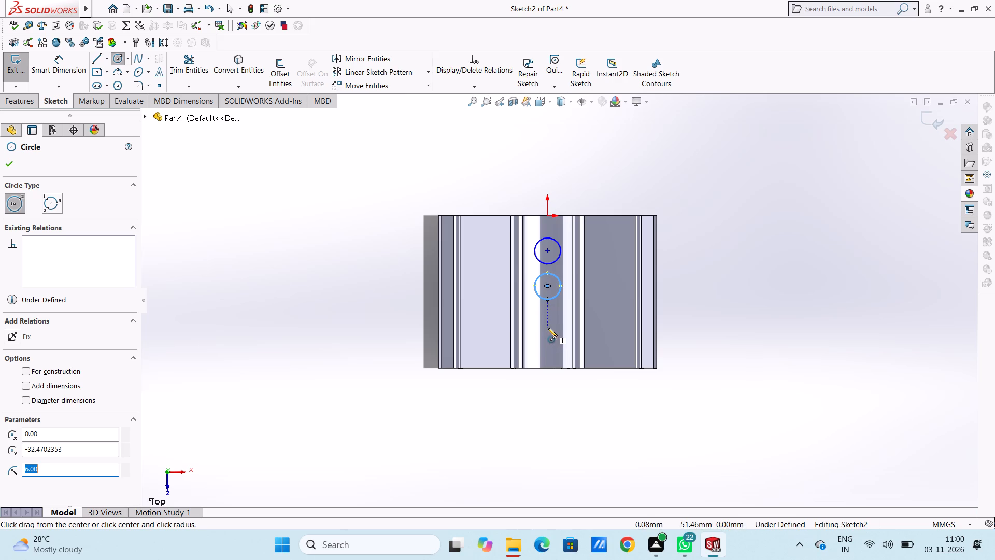
click(548, 321)
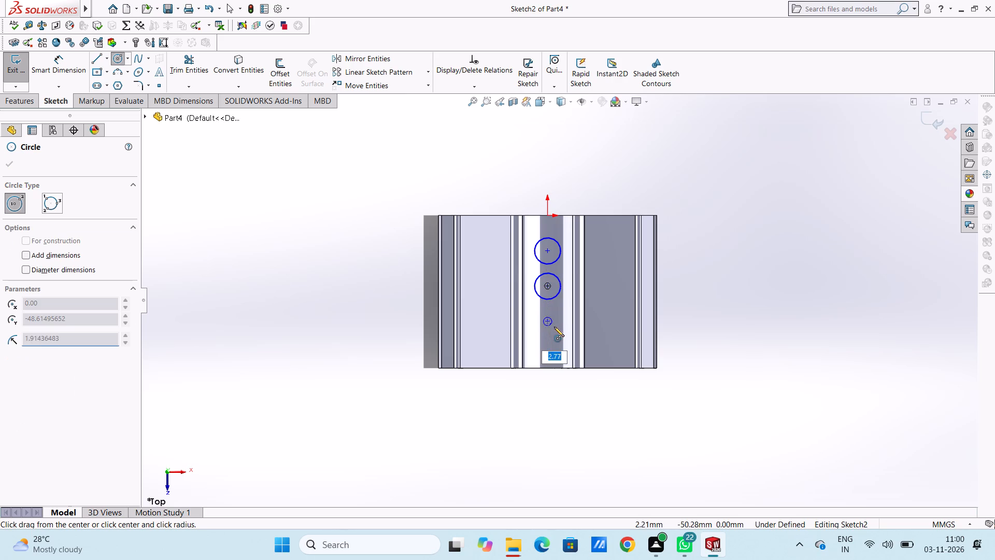
key(6)
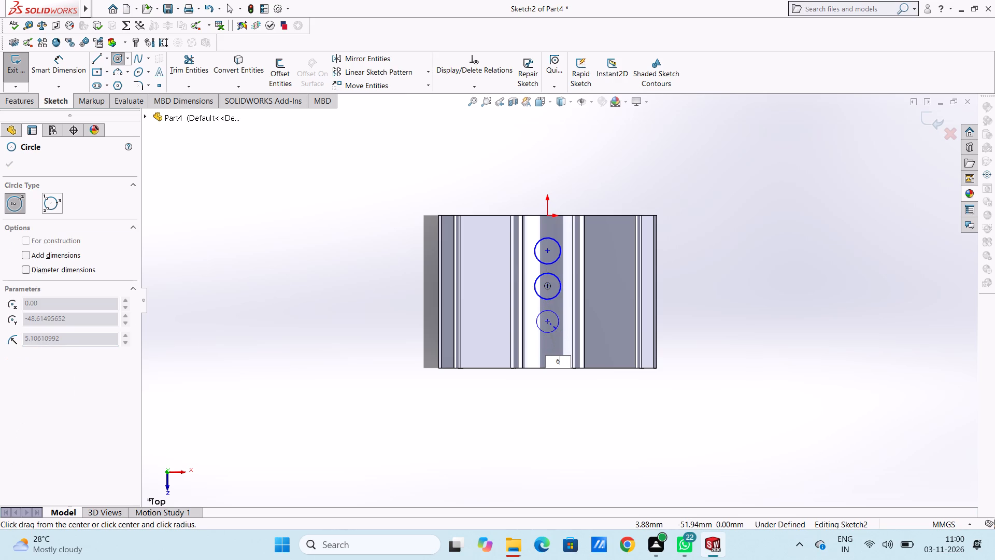
key(Return)
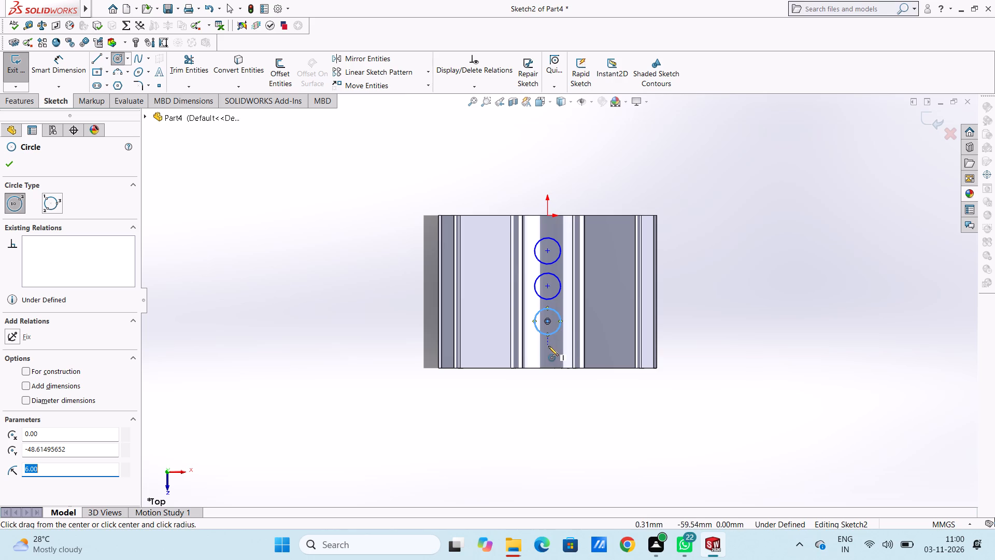
click(548, 349)
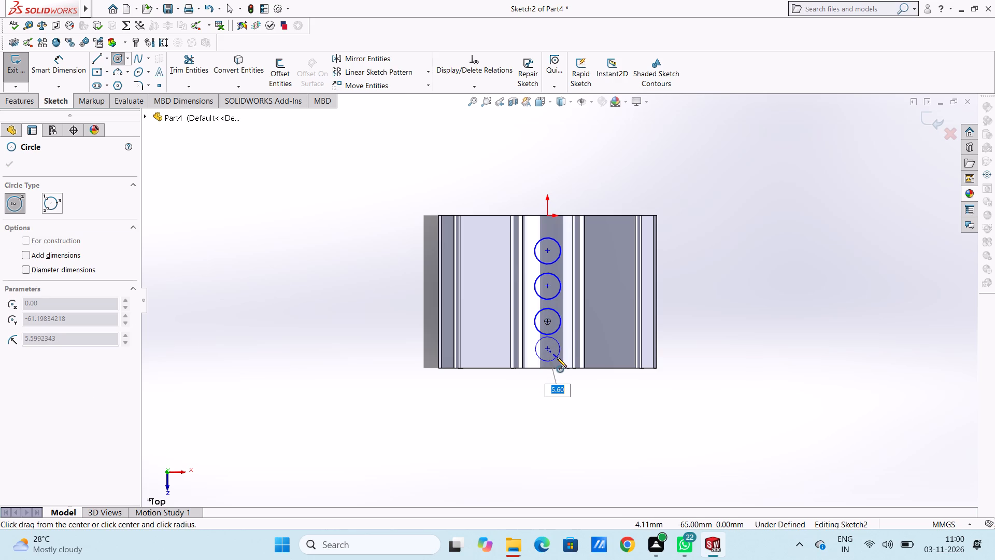
key(6)
key(Return)
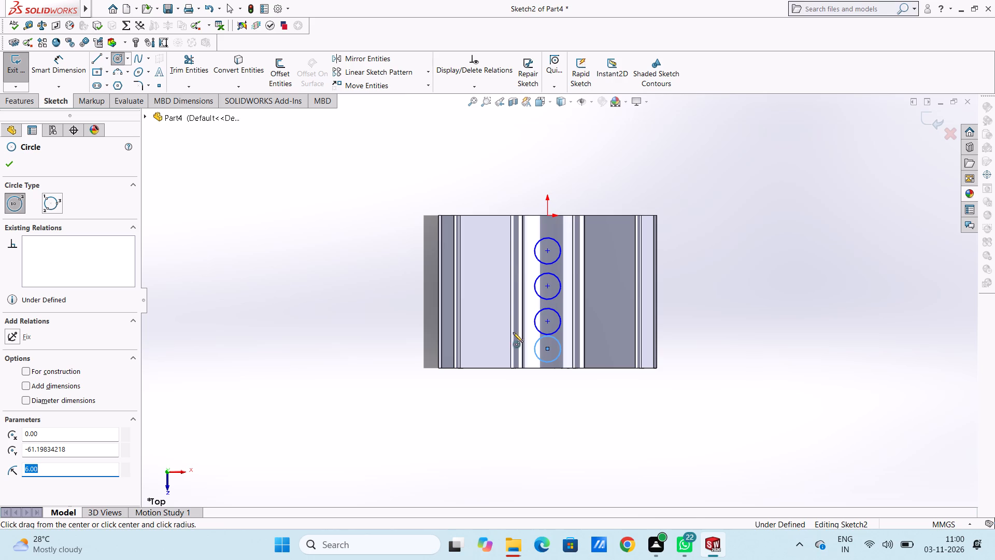
click(11, 161)
click(232, 206)
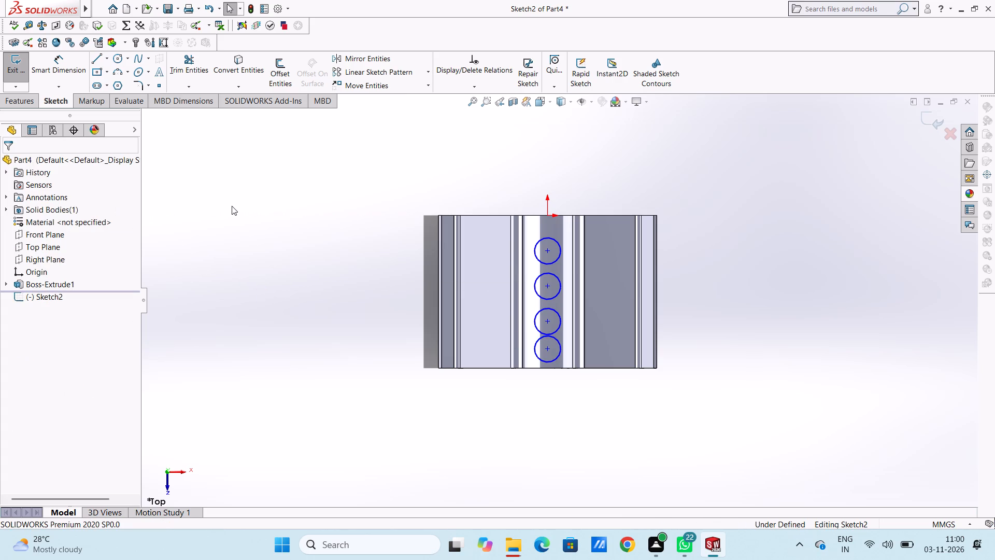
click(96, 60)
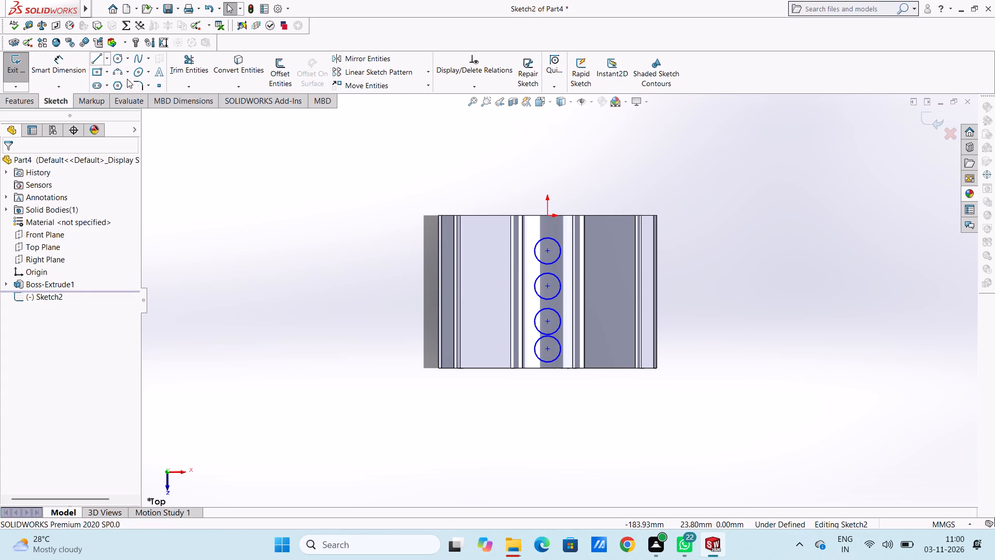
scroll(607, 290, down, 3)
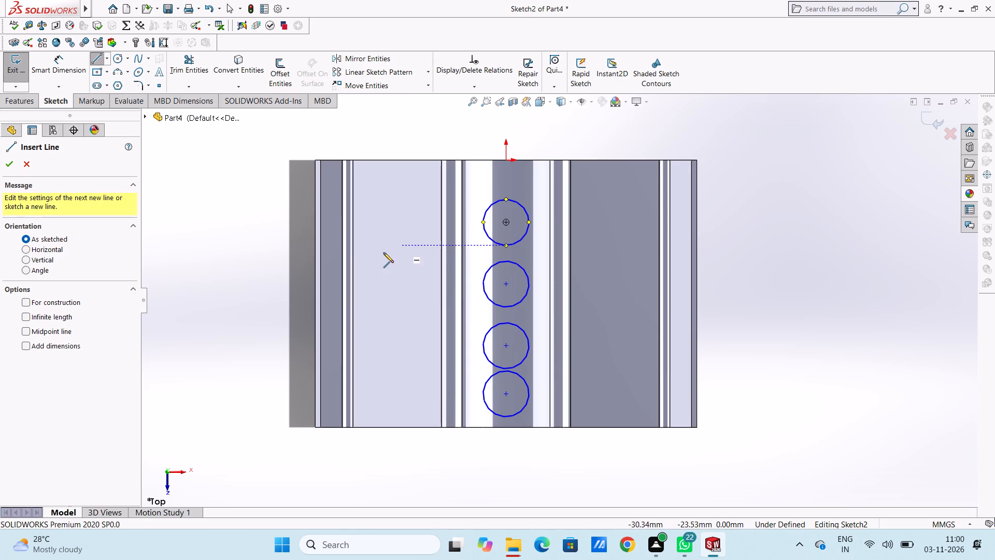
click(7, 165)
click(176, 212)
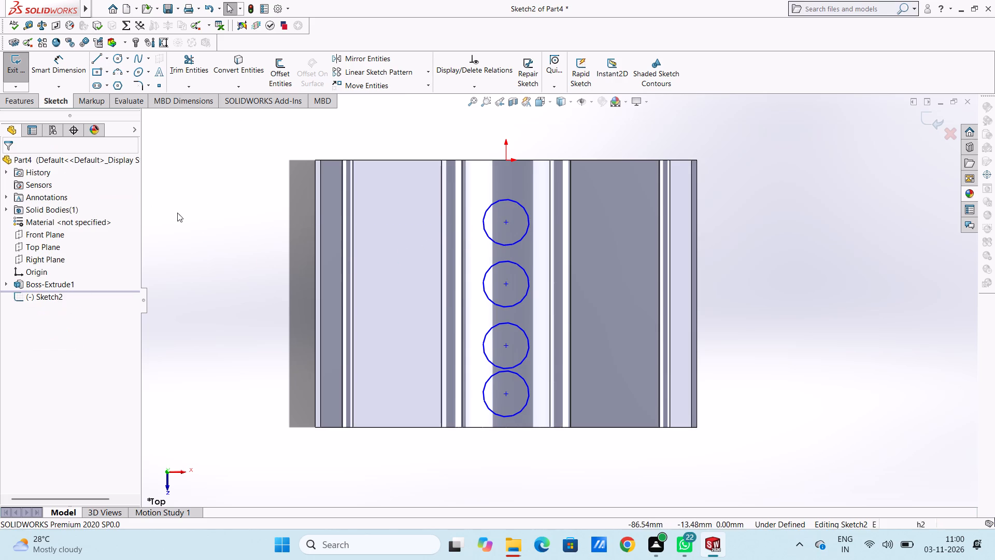
Dimension the spacing between the centres of the two circles nearest the origin as 15 mm.
click(56, 64)
scroll(523, 213, up, 5)
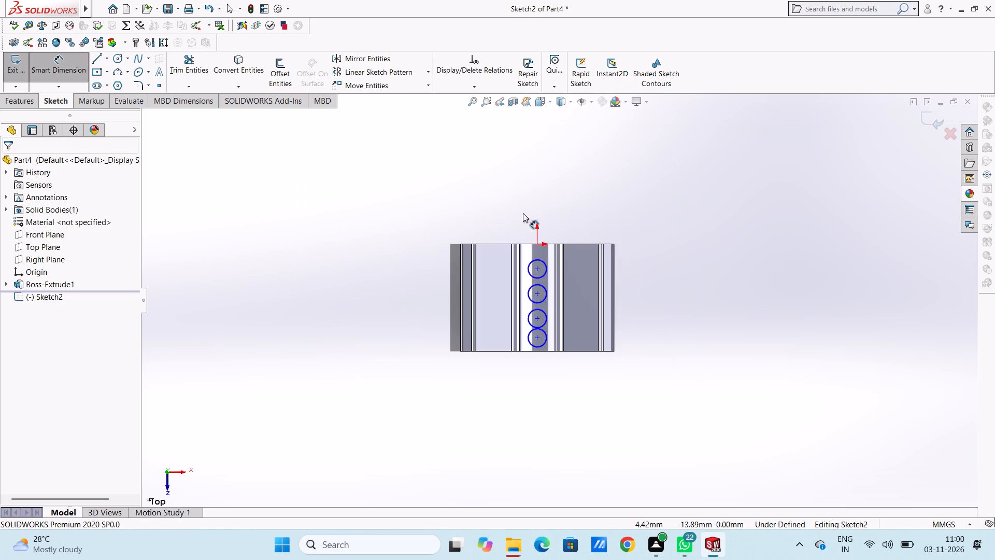
scroll(548, 294, down, 2)
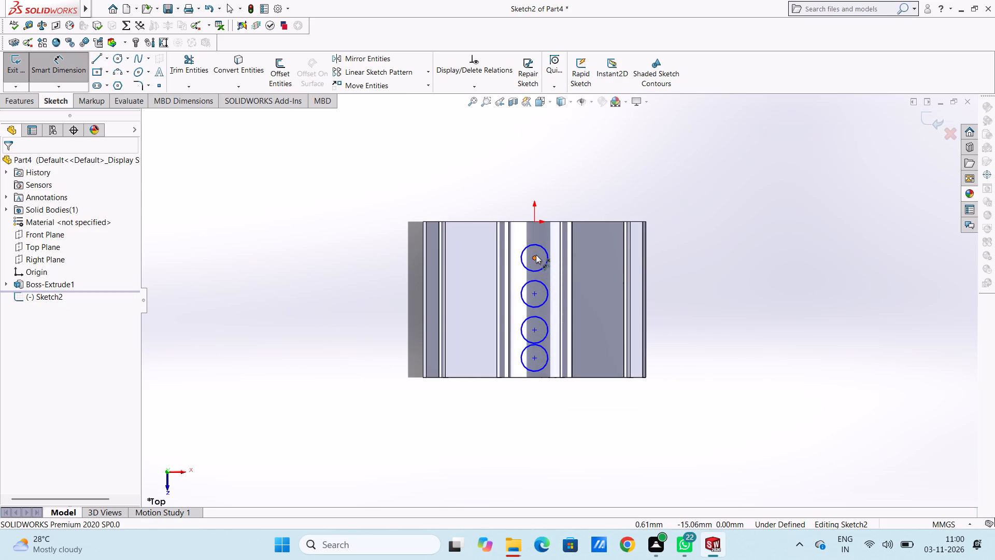
click(536, 255)
click(535, 291)
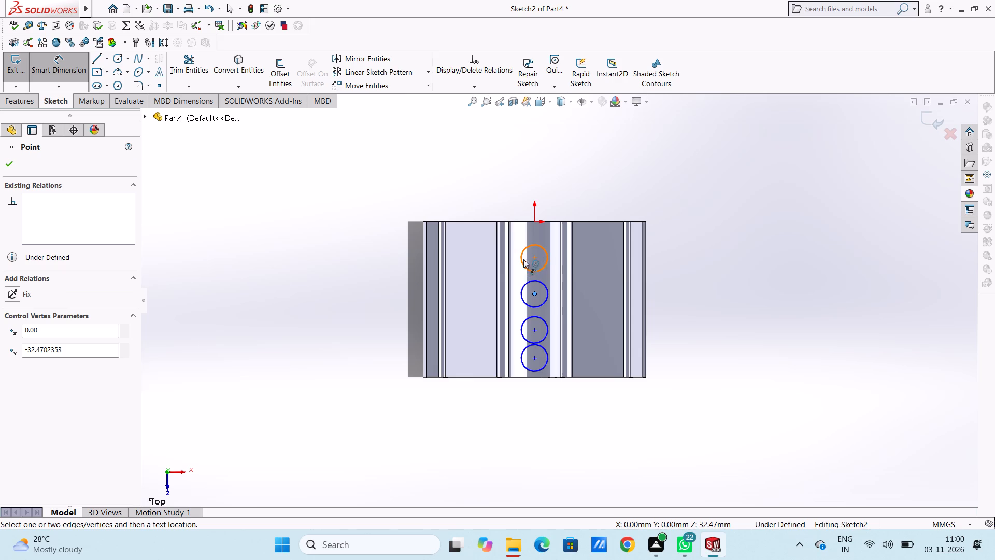
click(534, 258)
scroll(309, 256, up, 4)
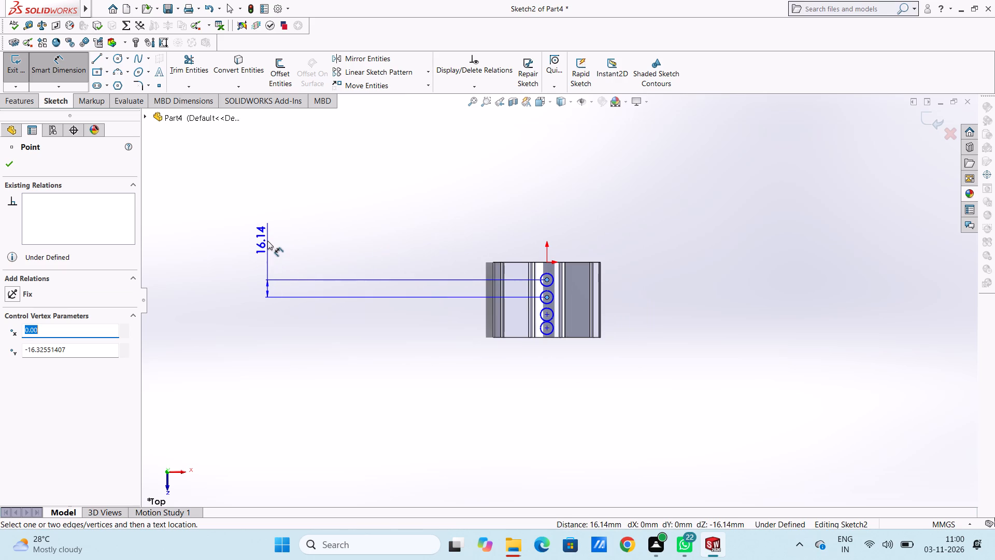
click(267, 241)
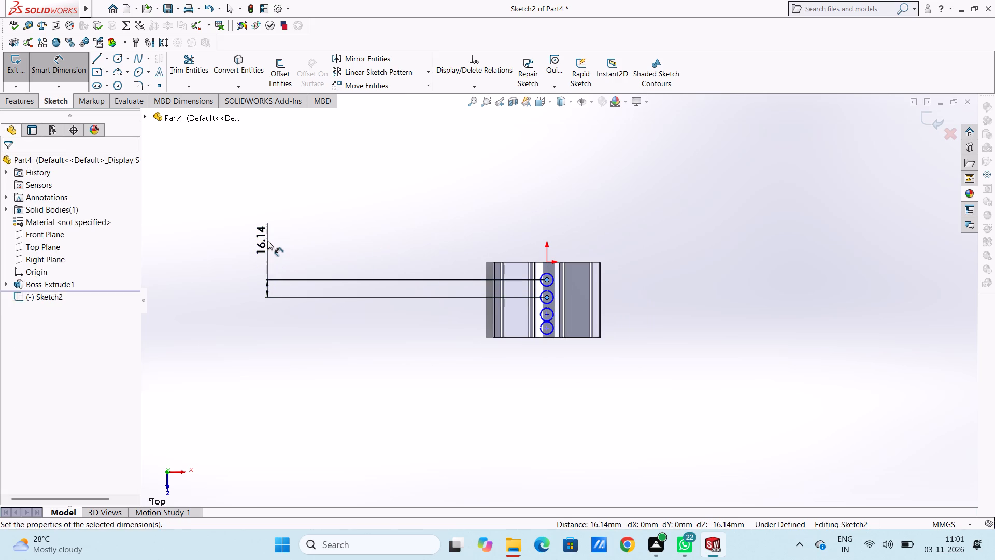
text(15)
key(Return)
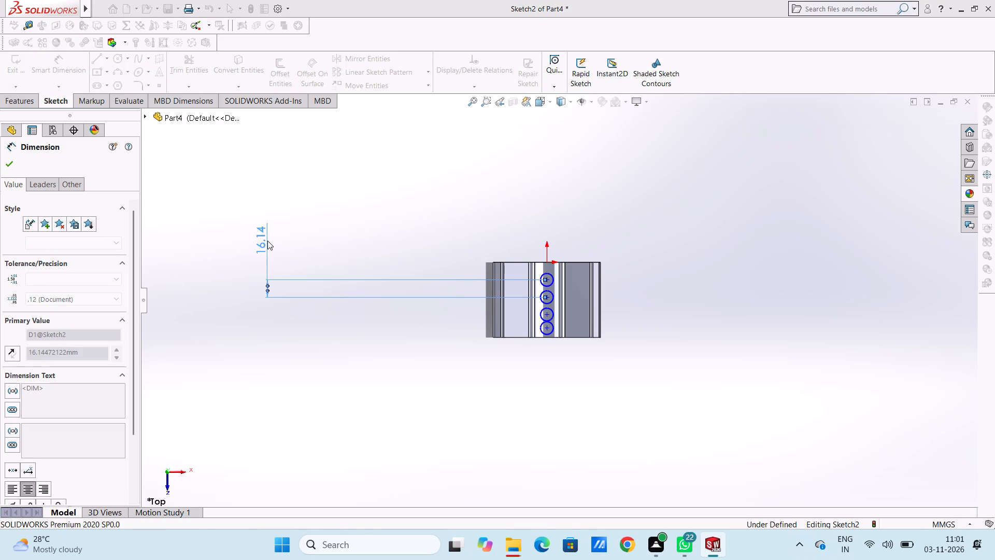
click(357, 219)
scroll(540, 331, down, 4)
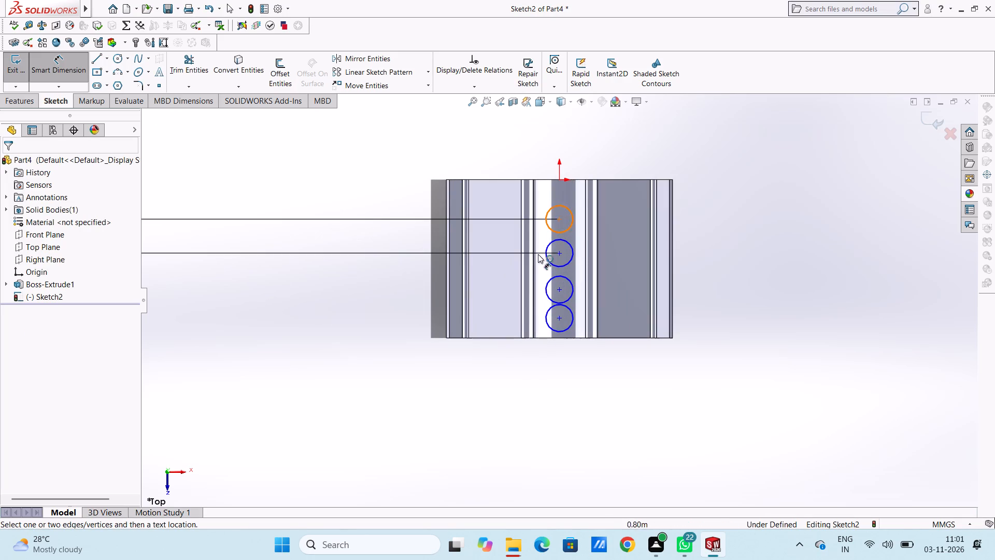
Draw a vertical line about 15 mm long joining the left quadrant points of the two circles nearest the origin.
click(94, 57)
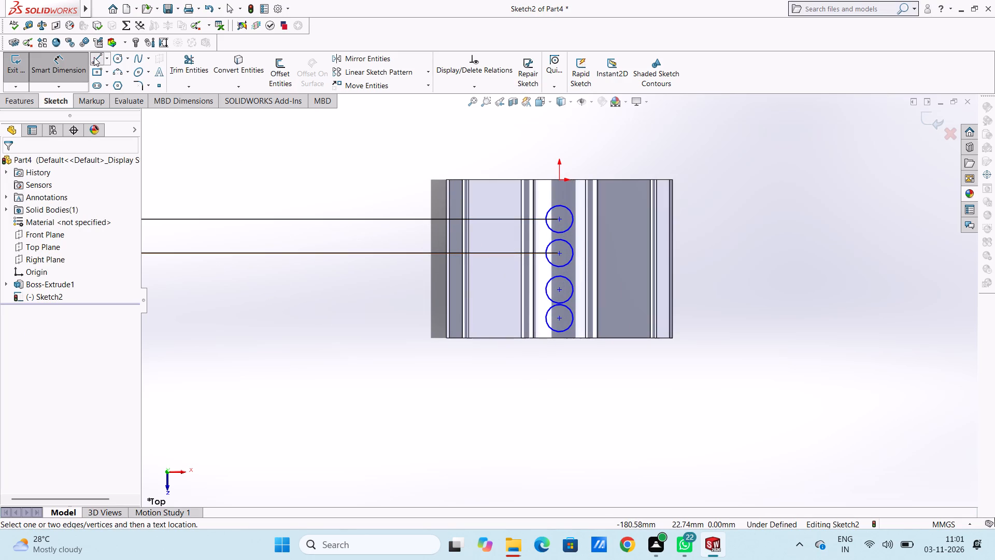
scroll(575, 239, down, 4)
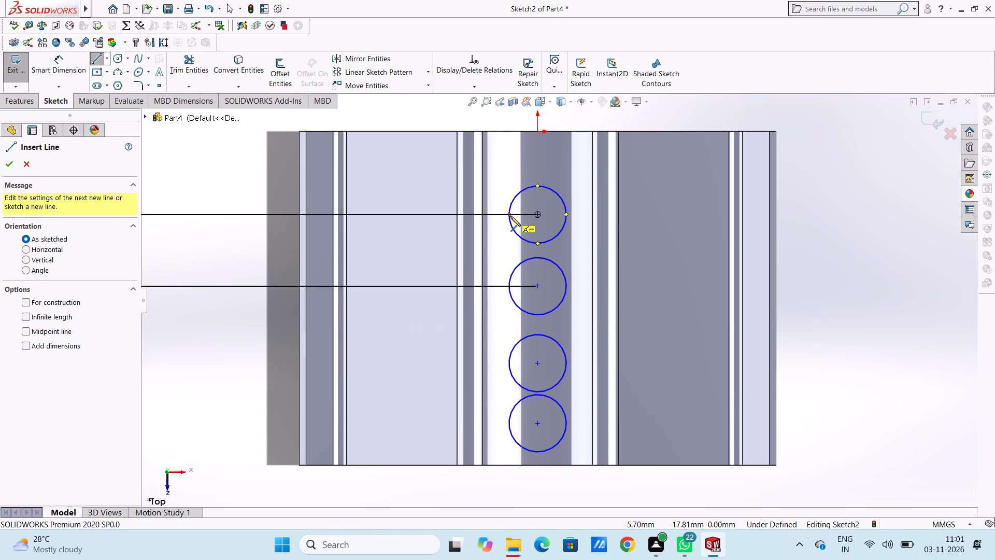
click(510, 214)
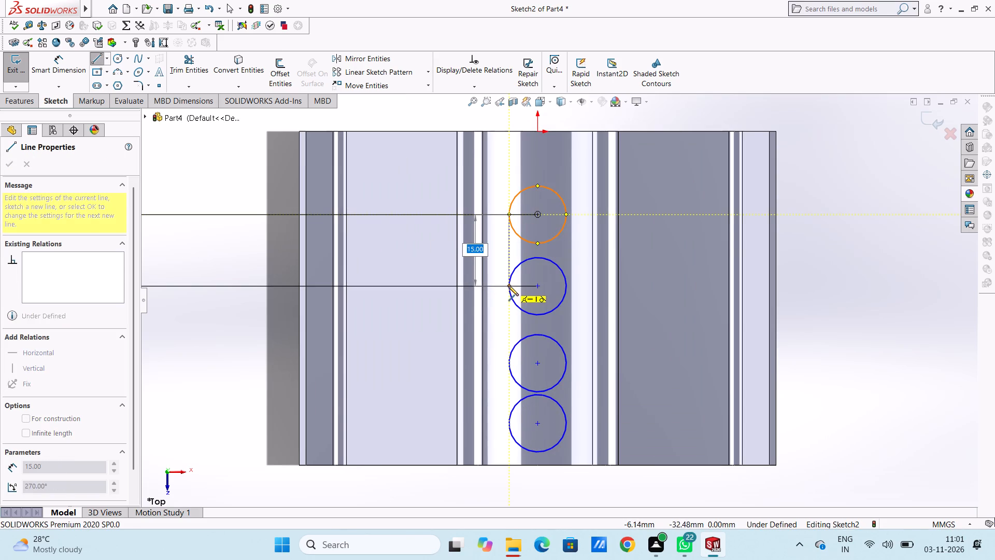
click(508, 285)
right_click(840, 164)
click(842, 167)
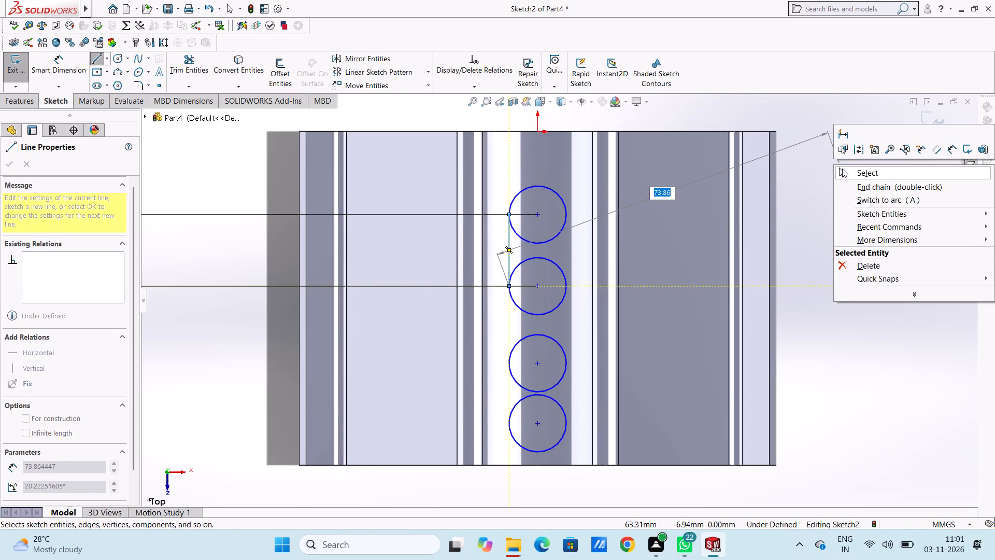
click(827, 199)
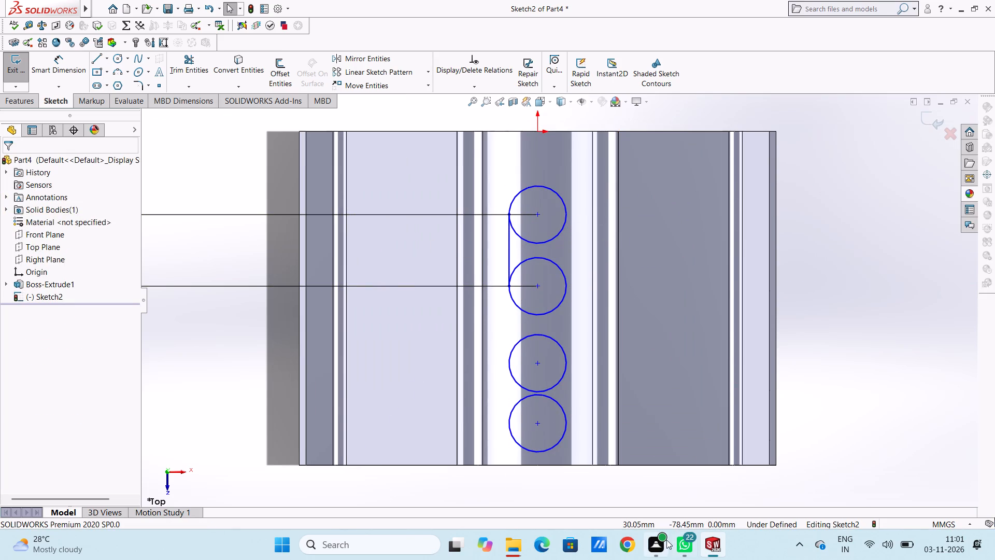
Draw a matching vertical line joining the right quadrant points of the two circles nearest the origin.
scroll(567, 252, up, 5)
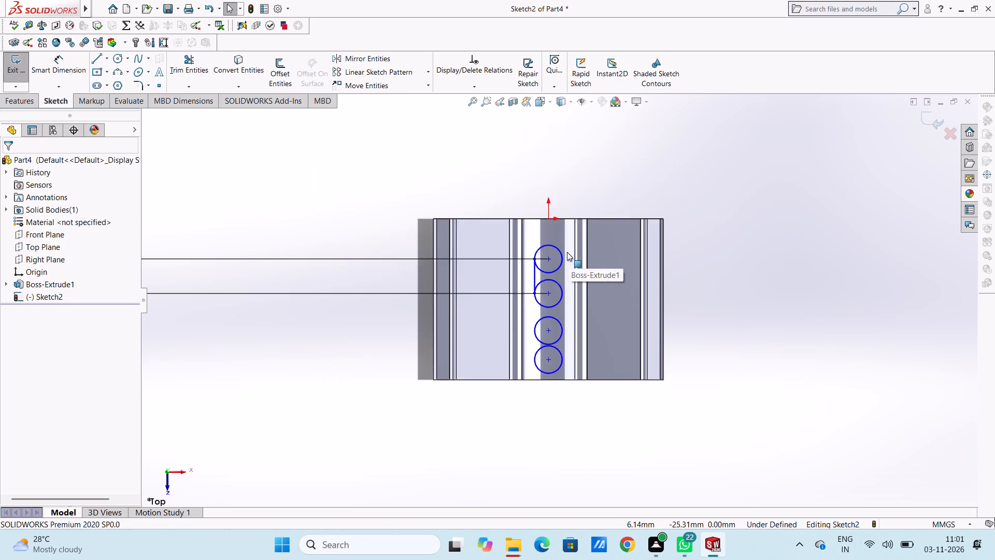
click(97, 59)
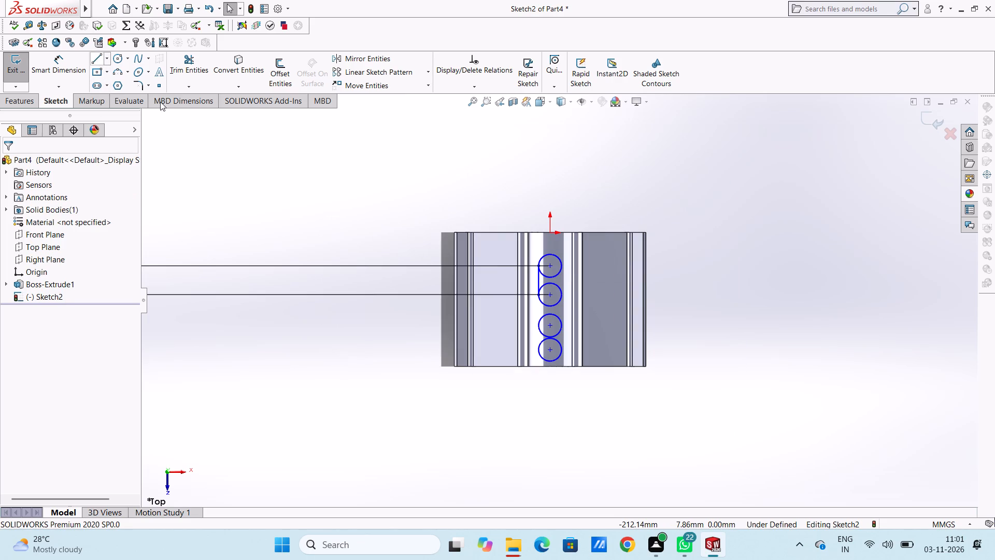
scroll(570, 291, down, 4)
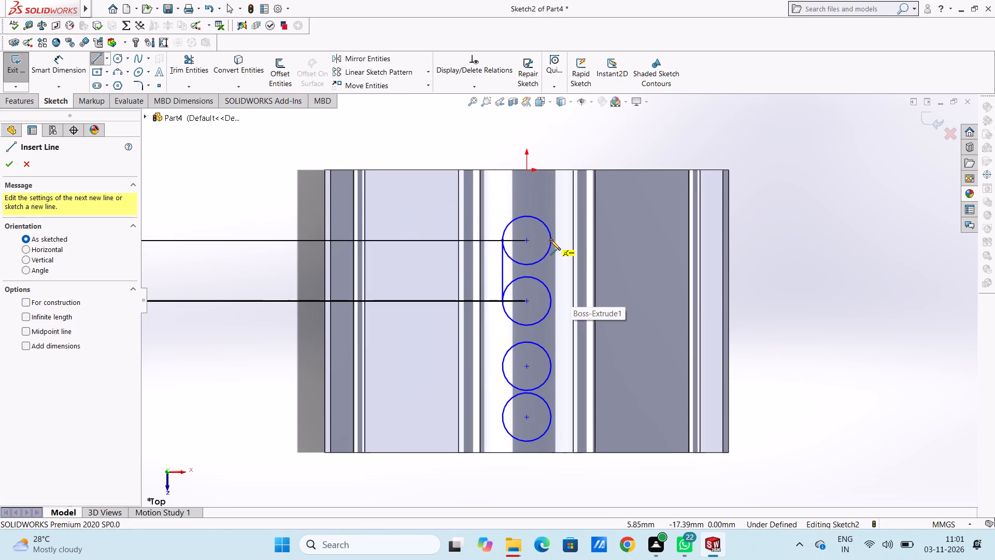
click(550, 240)
click(551, 302)
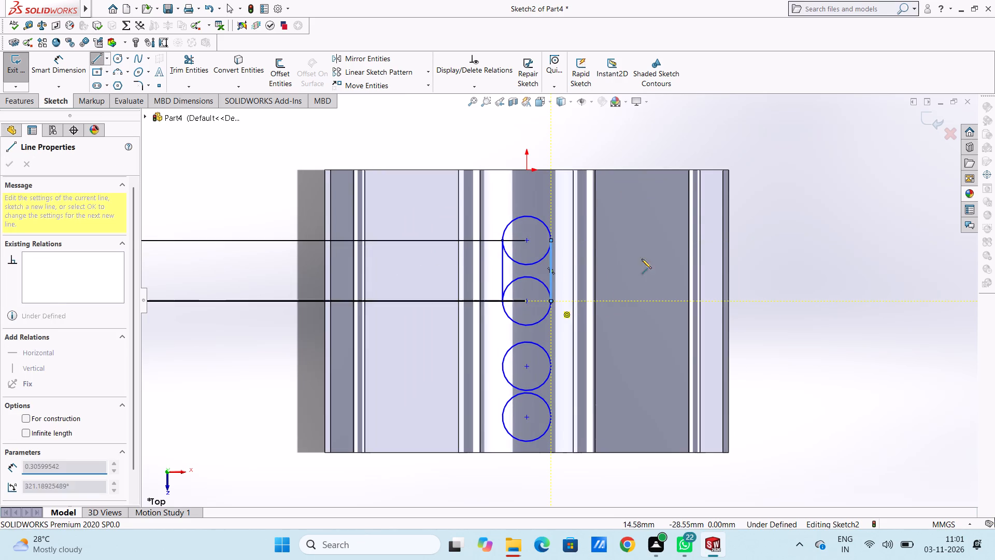
right_click(808, 207)
click(812, 212)
click(797, 228)
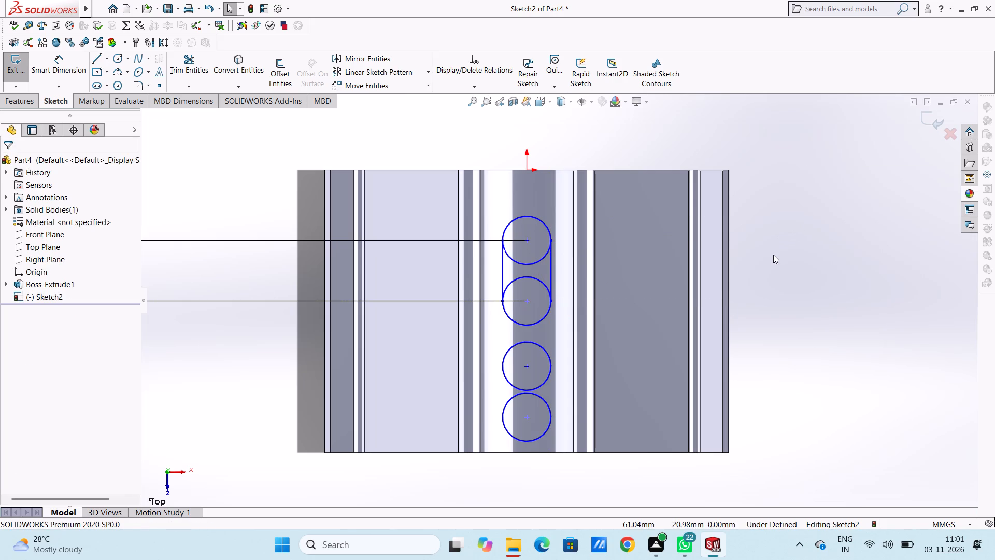
Trim away the two inner arcs between the joining lines so the two circles nearest the origin form one slot outline.
scroll(773, 255, up, 4)
scroll(609, 401, down, 1)
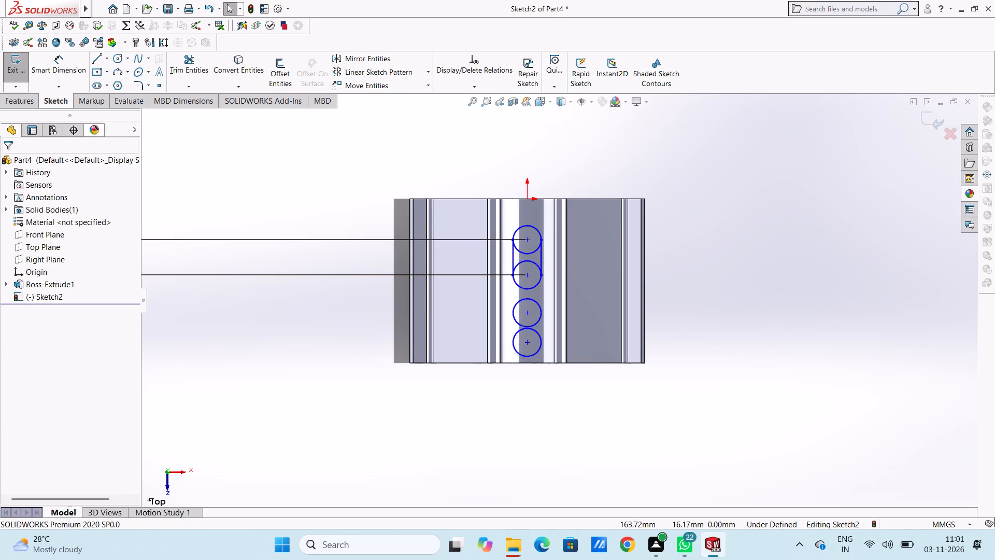
click(197, 62)
scroll(502, 267, down, 3)
click(546, 249)
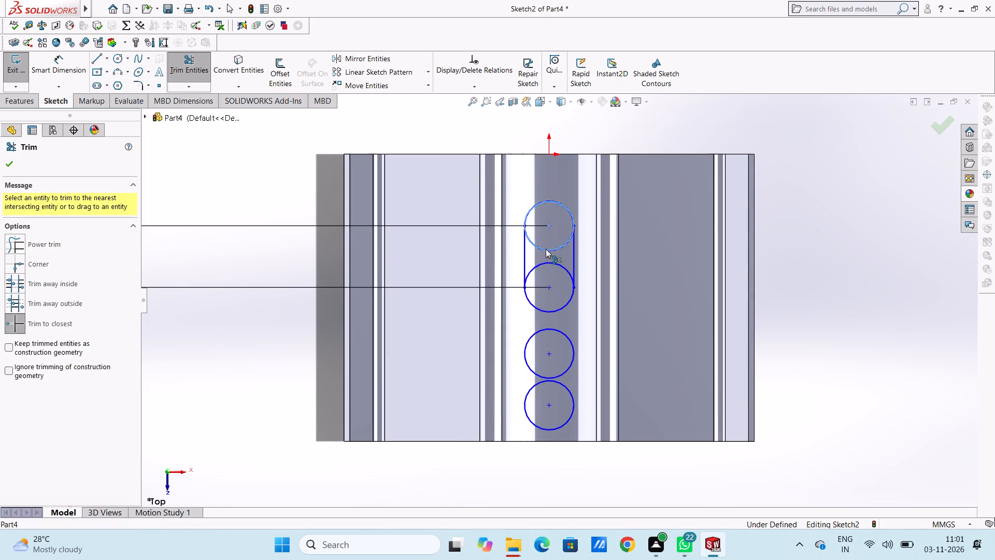
click(548, 262)
scroll(263, 271, up, 5)
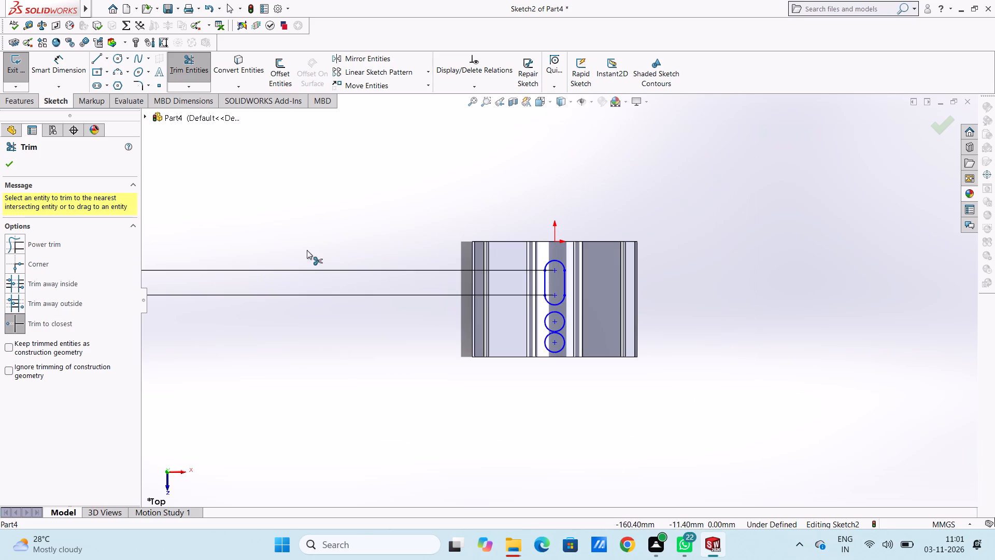
click(9, 163)
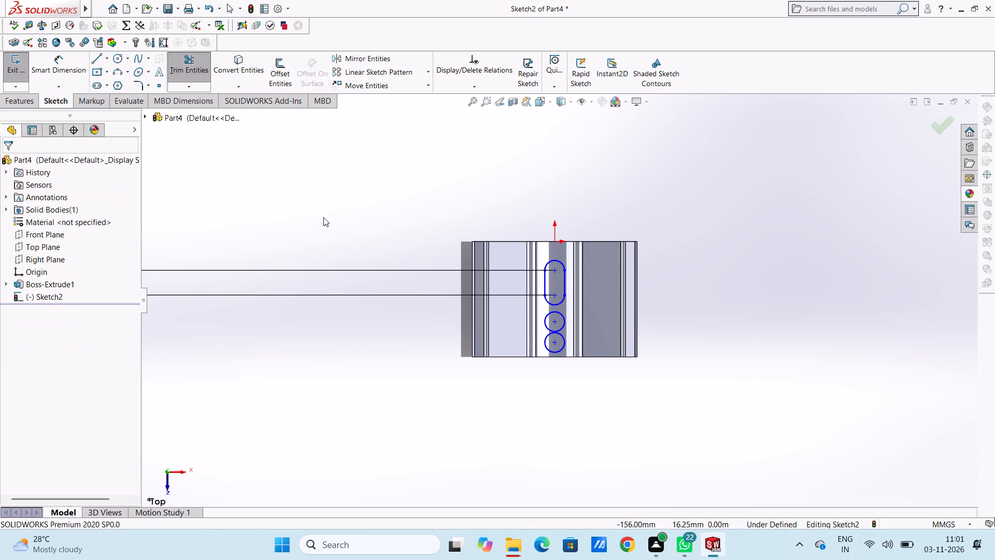
click(353, 221)
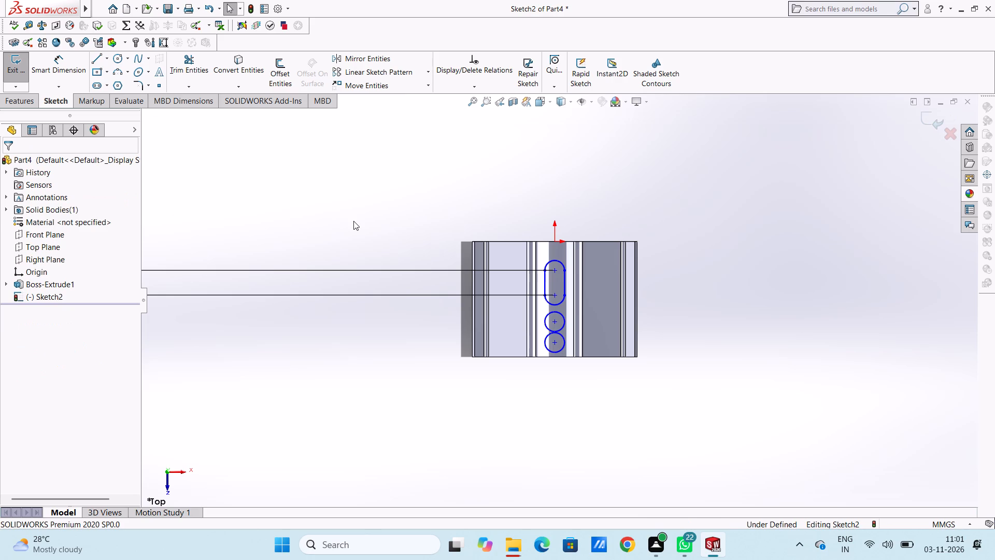
Dimension the radius of the slot's end arc nearest the origin as 6 mm.
scroll(605, 301, up, 2)
scroll(587, 317, down, 4)
scroll(513, 260, down, 1)
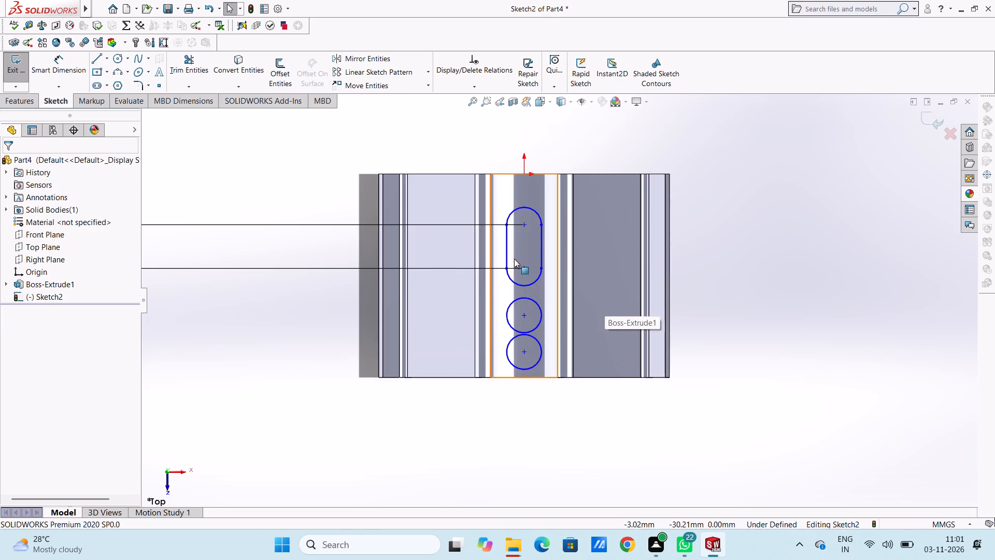
scroll(521, 240, up, 3)
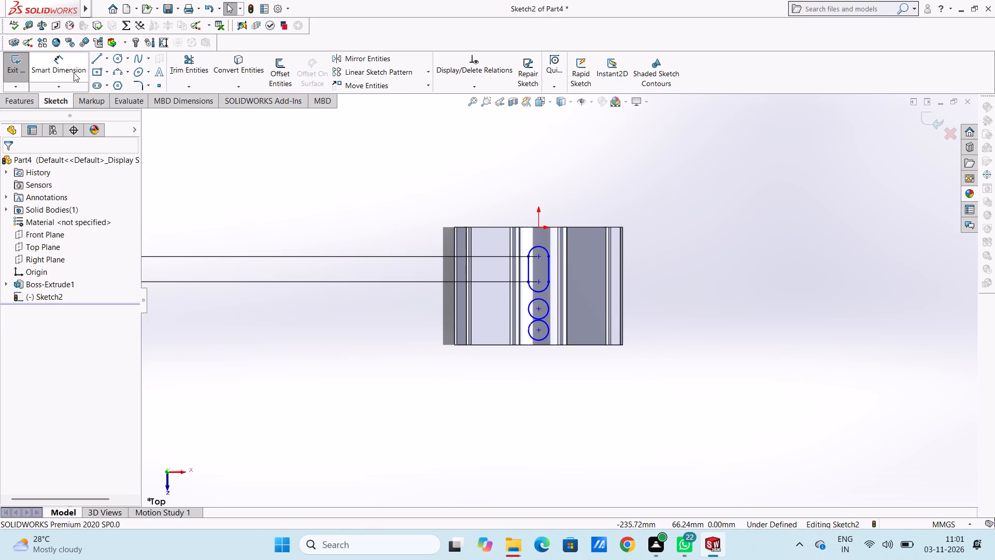
click(65, 61)
click(540, 245)
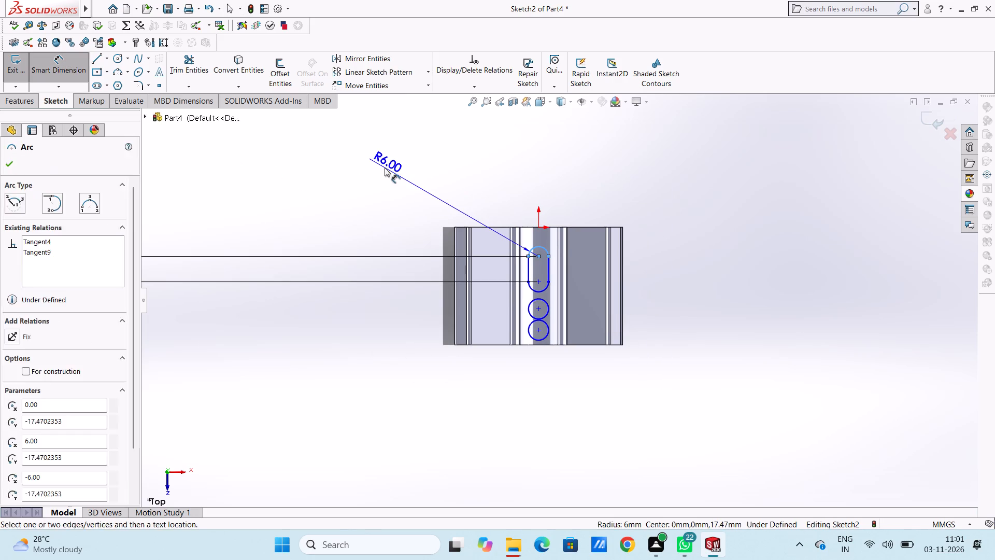
click(385, 167)
click(337, 152)
click(321, 160)
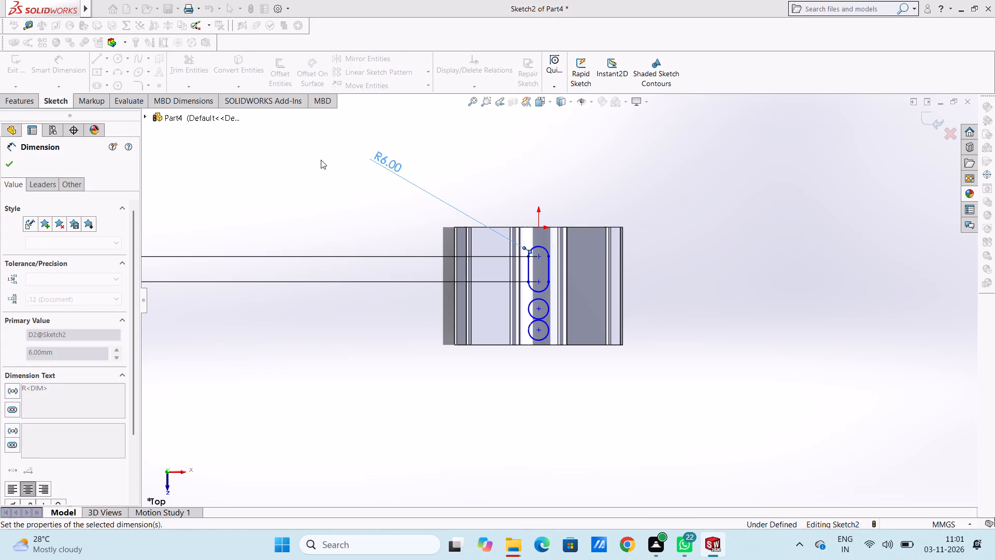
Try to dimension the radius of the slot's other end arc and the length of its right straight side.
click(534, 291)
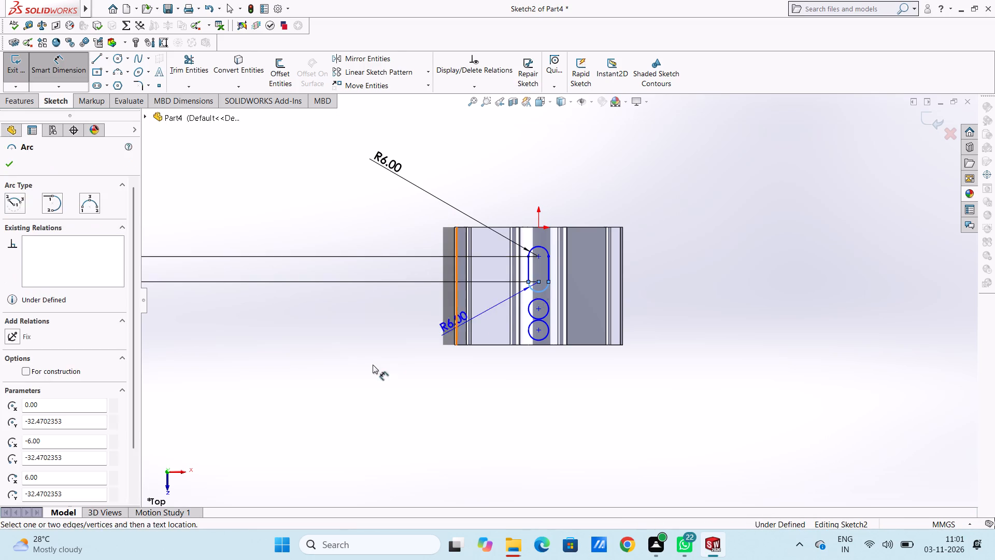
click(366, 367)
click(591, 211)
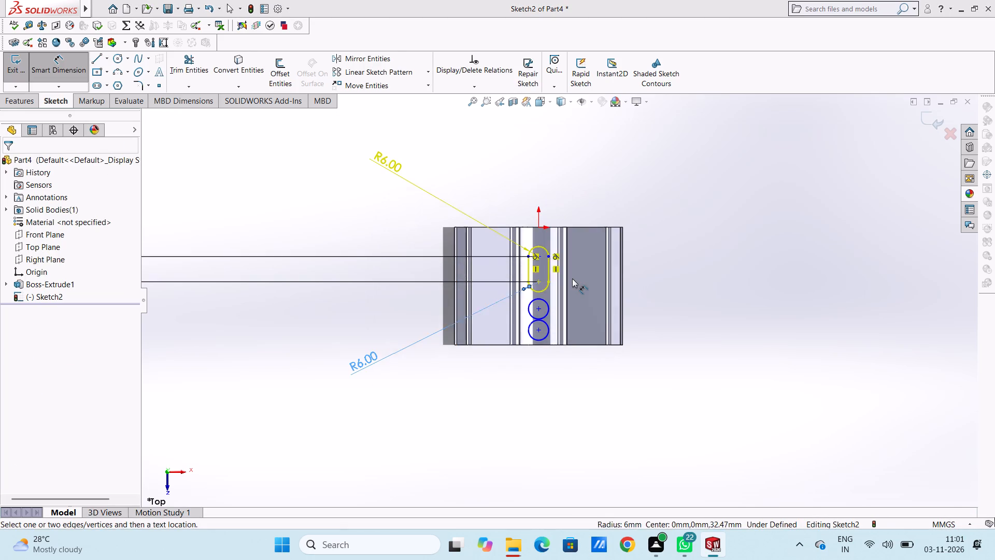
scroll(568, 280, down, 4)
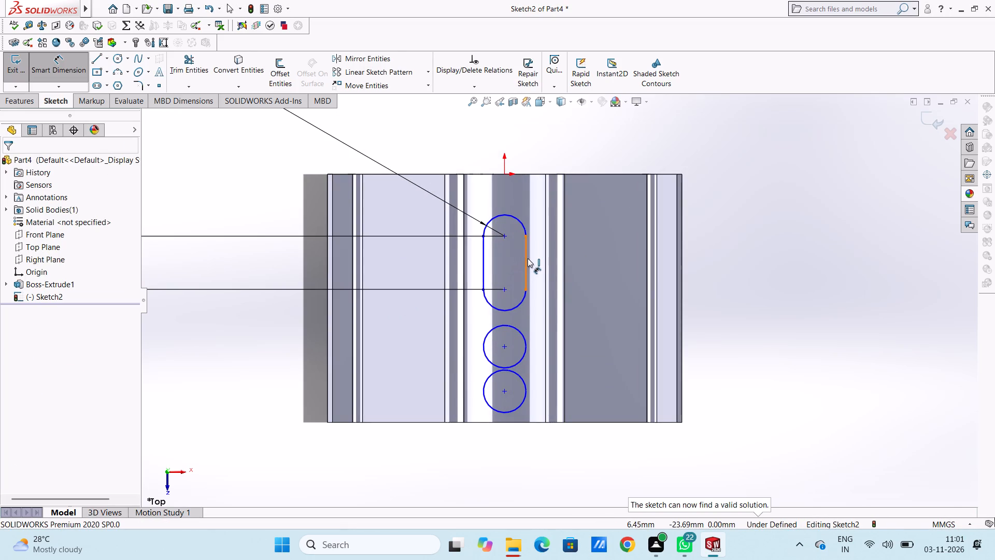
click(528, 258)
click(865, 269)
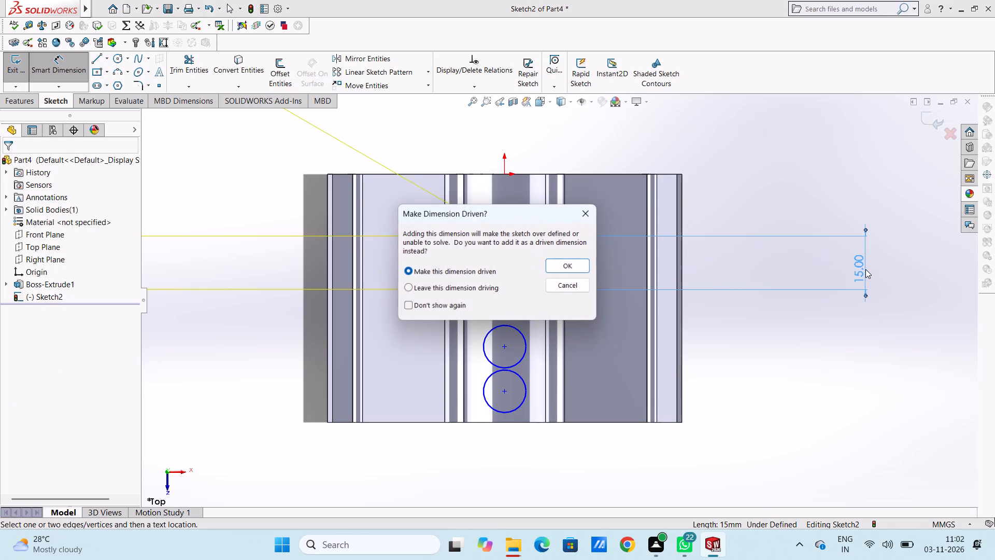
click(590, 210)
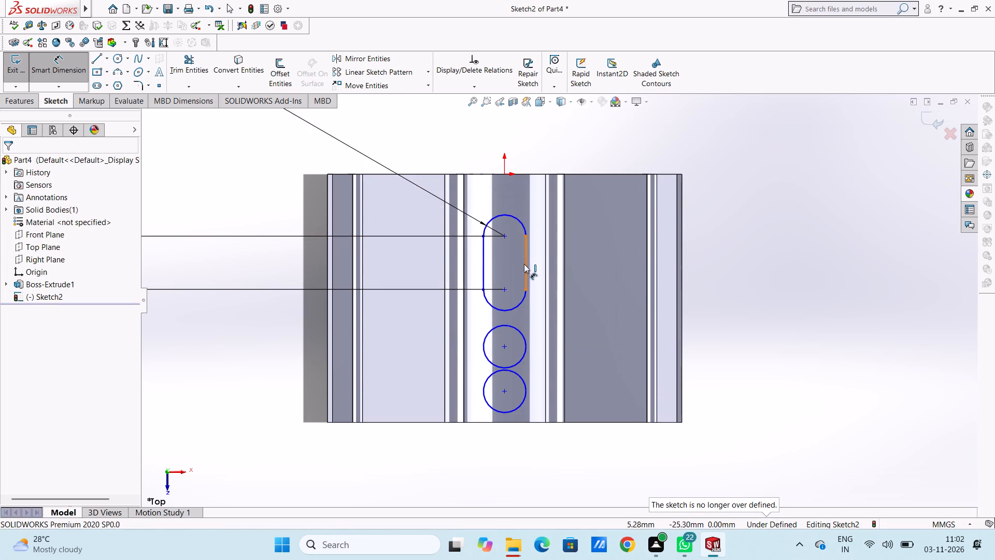
Dimension the distance from the body's edge at the origin to the midpoint of the slot's right side as 15 mm.
click(526, 261)
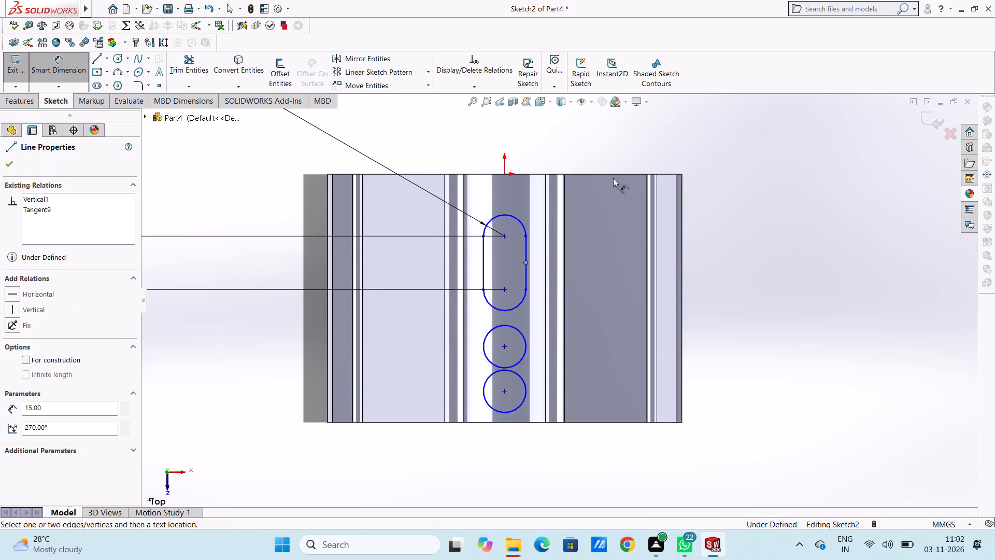
click(613, 175)
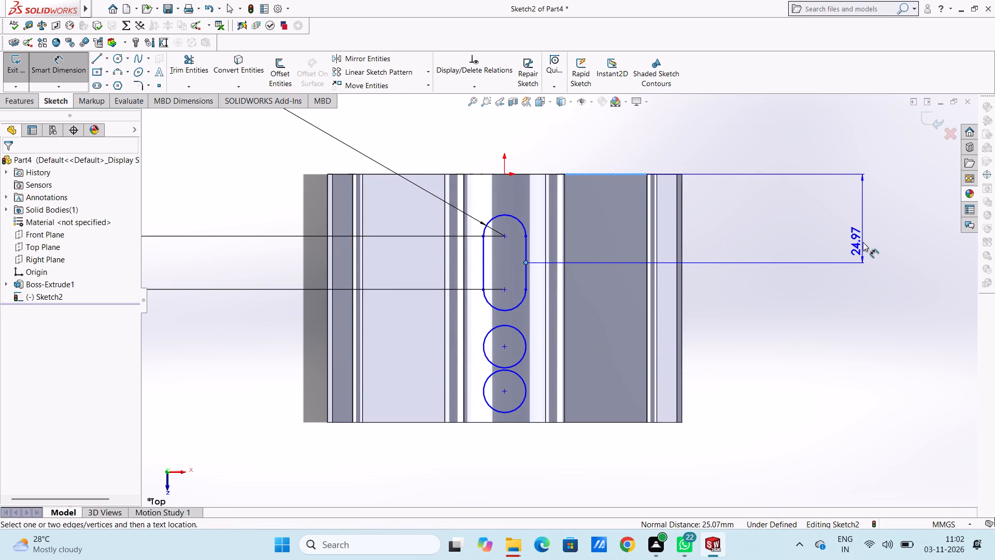
click(863, 243)
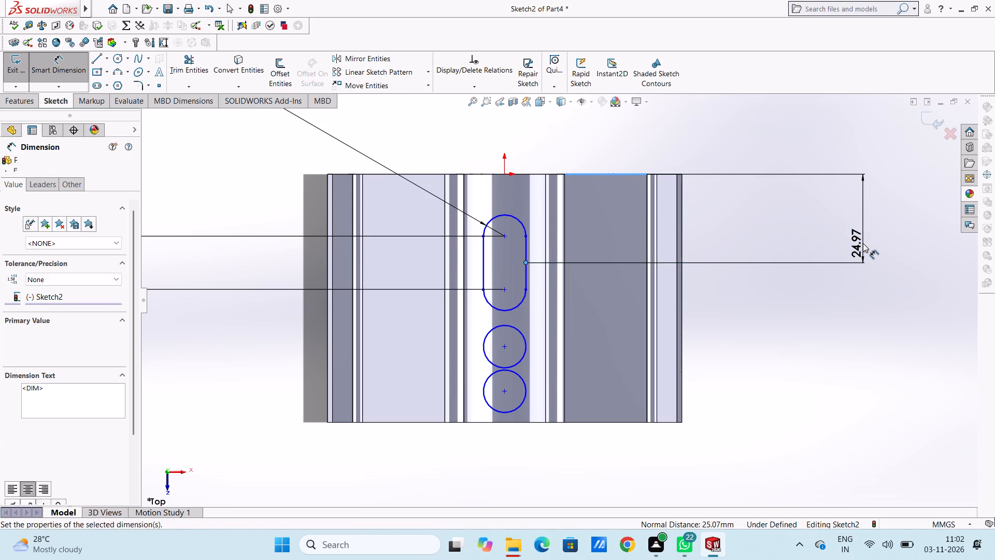
text(15)
key(Return)
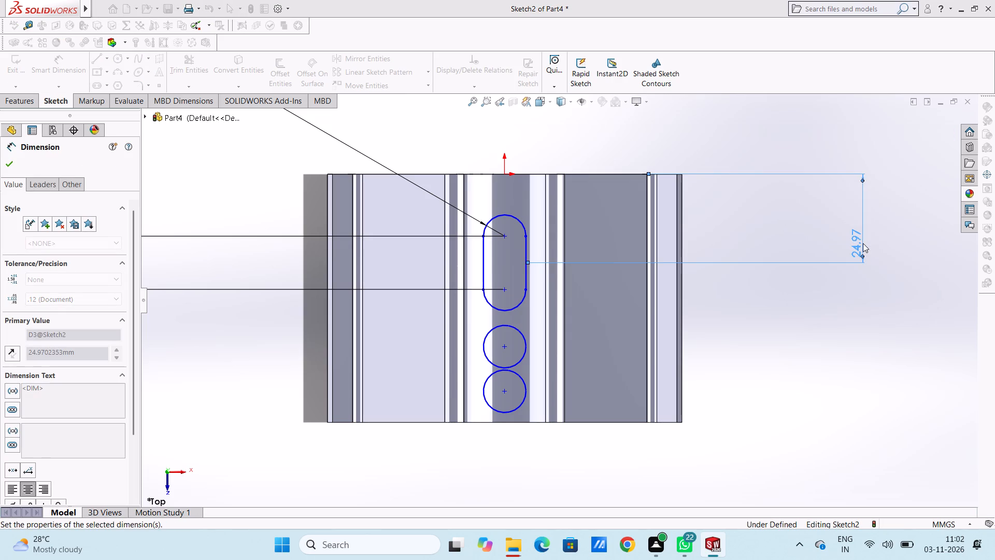
click(721, 128)
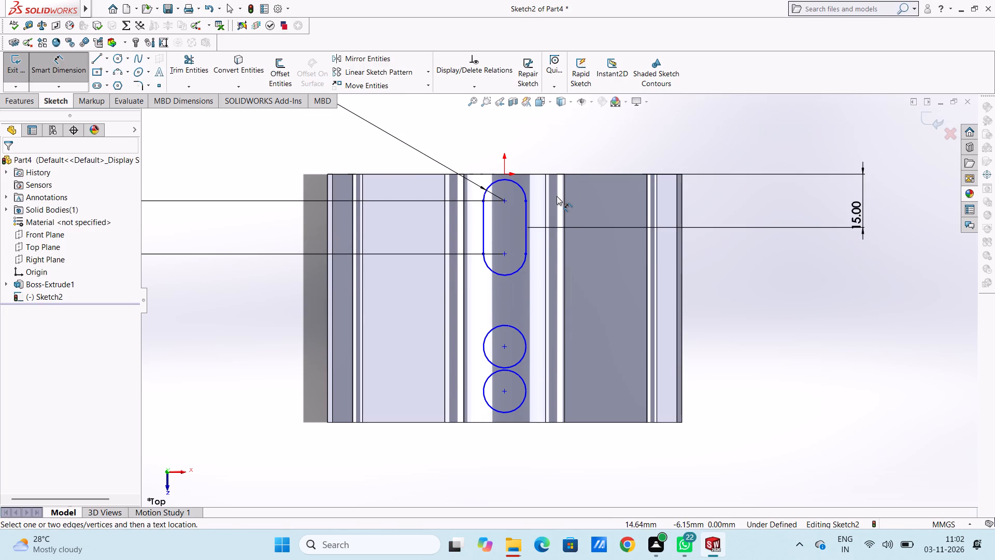
Set the spacing between the slot's two arc centres to 12 mm.
scroll(538, 194, up, 4)
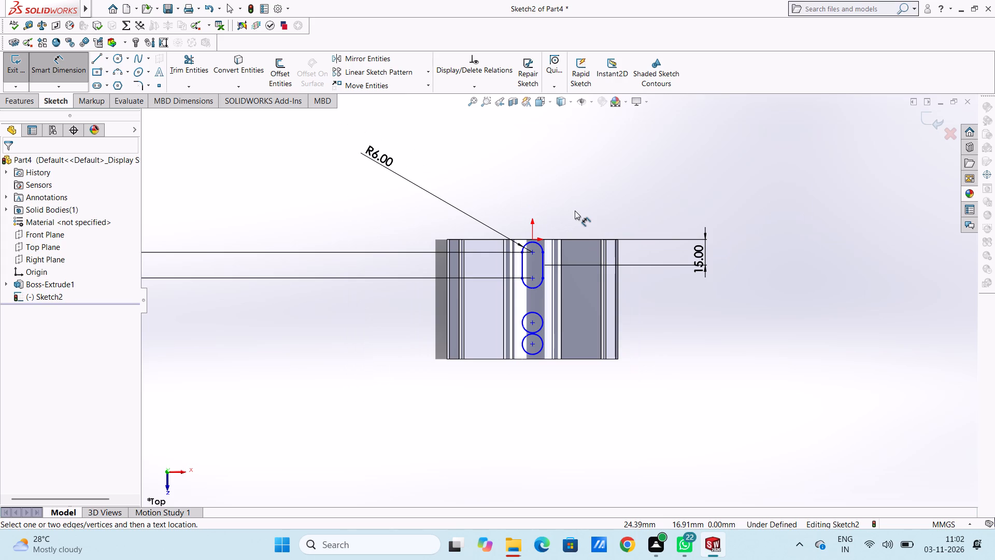
scroll(506, 269, up, 3)
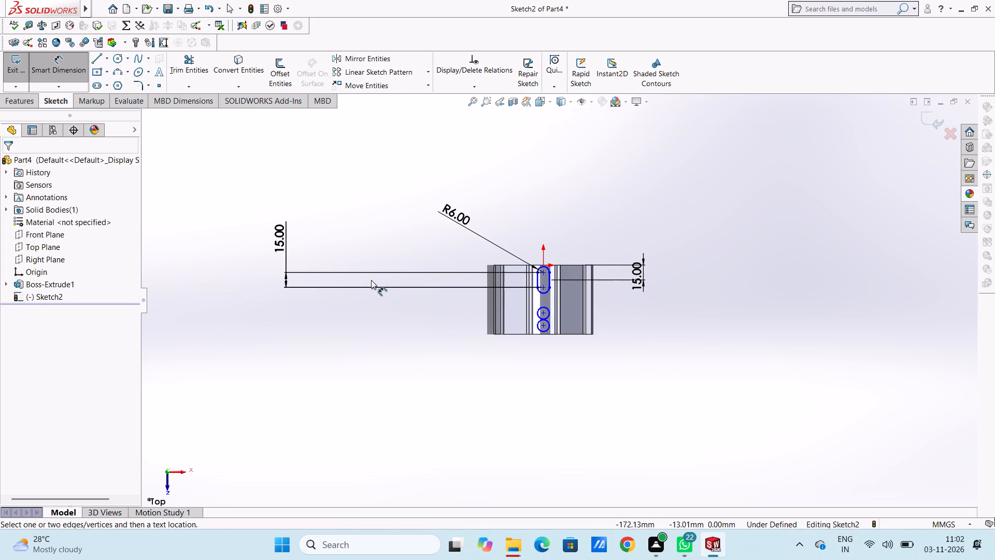
scroll(369, 282, down, 1)
double_click(279, 275)
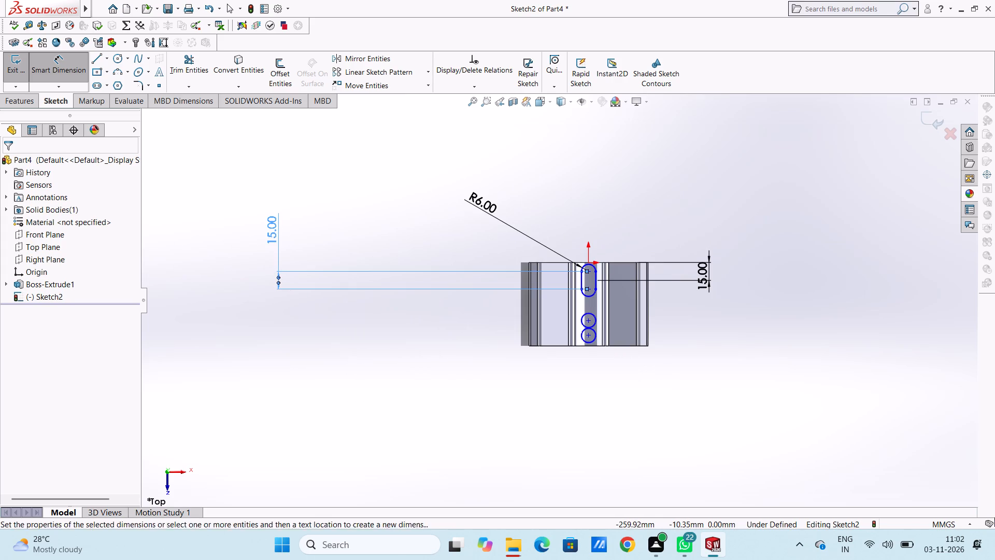
click(233, 243)
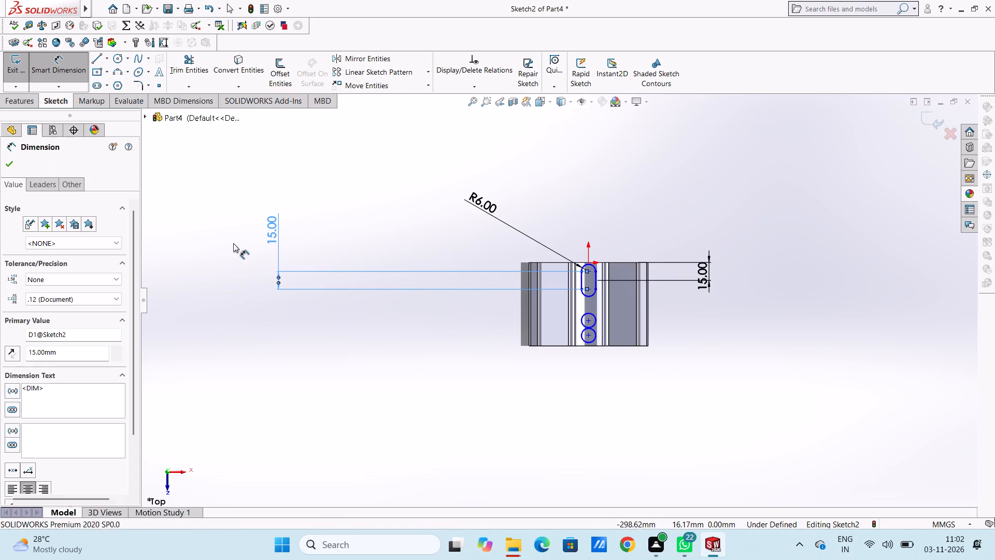
double_click(269, 237)
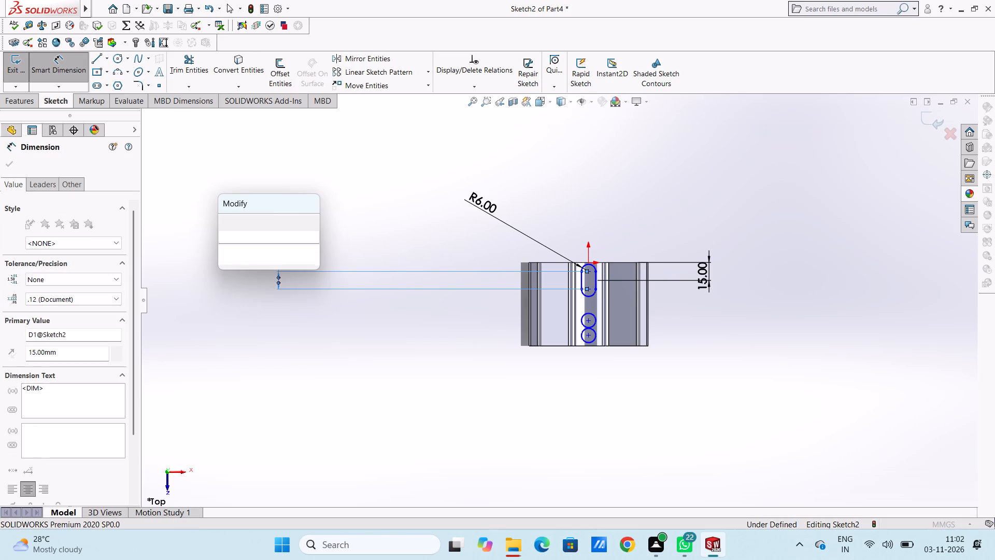
text(12)
key(Return)
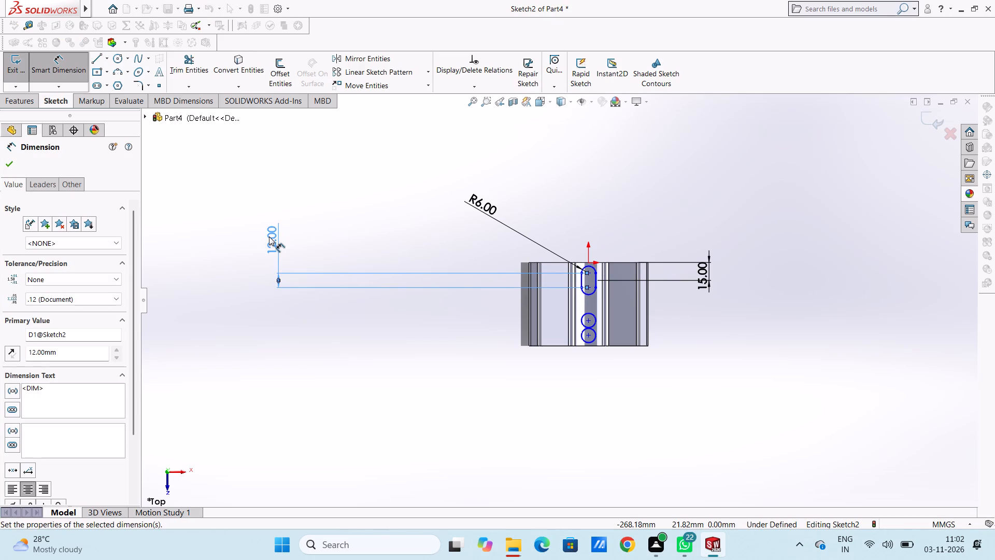
click(592, 193)
scroll(581, 284, down, 4)
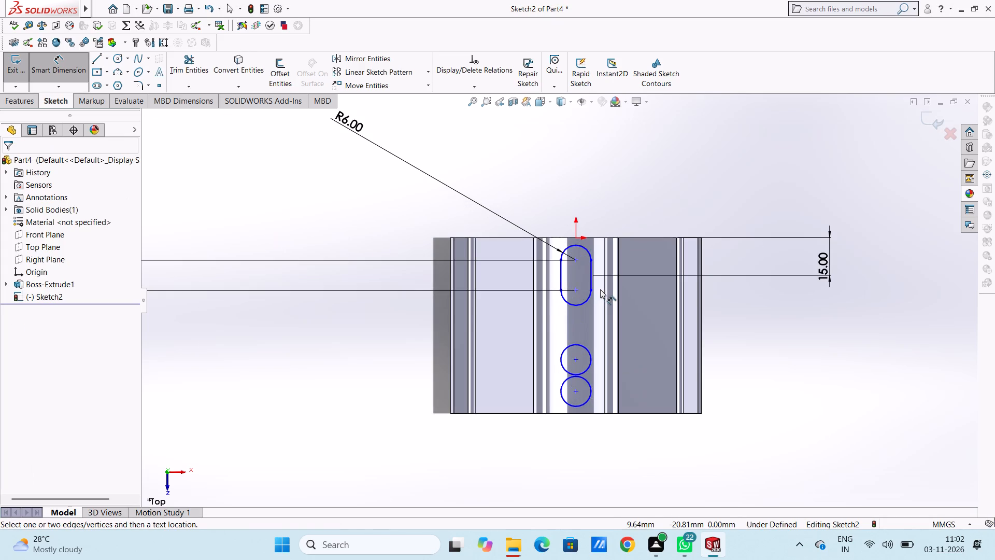
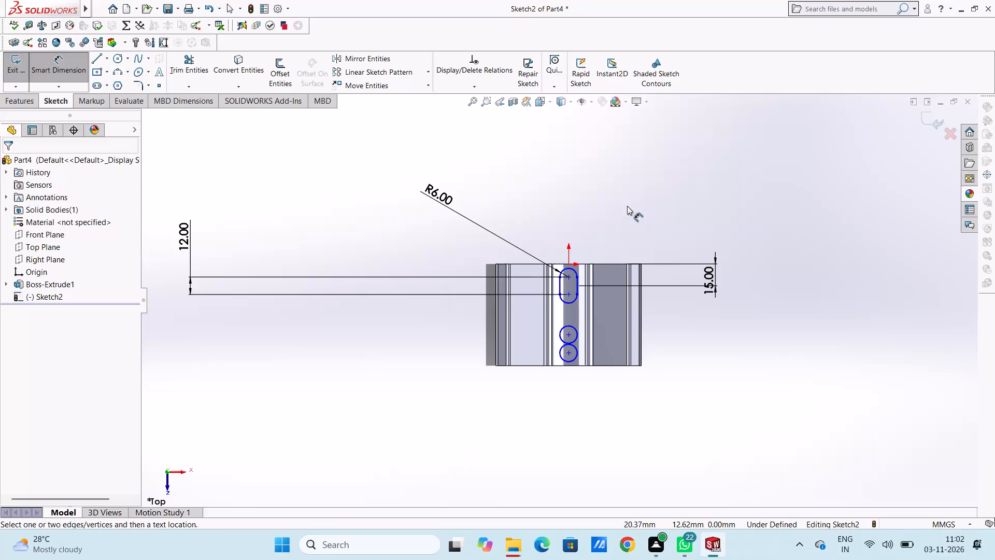
Set the spacing between the arc centres of the slot nearest the origin to 10 mm.
double_click(240, 253)
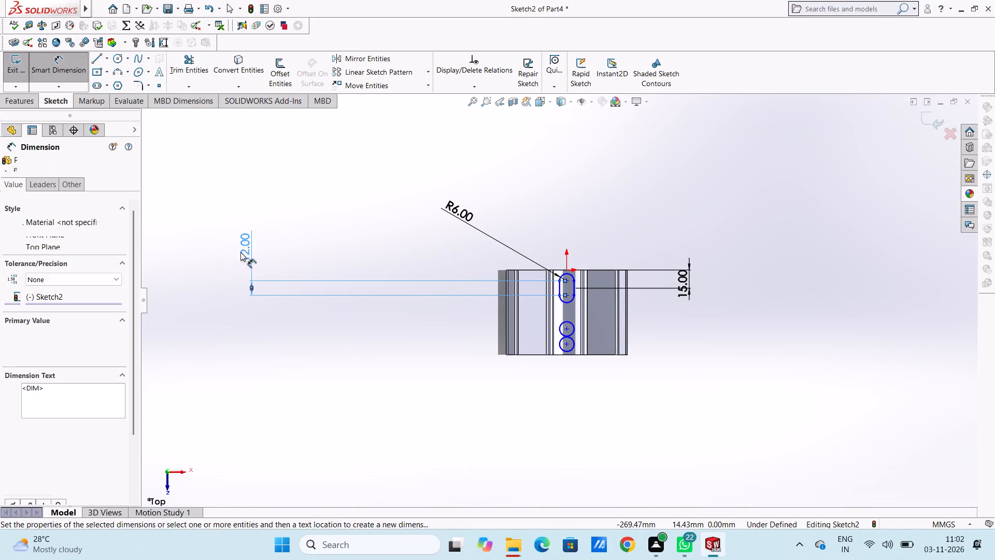
text(10)
key(Return)
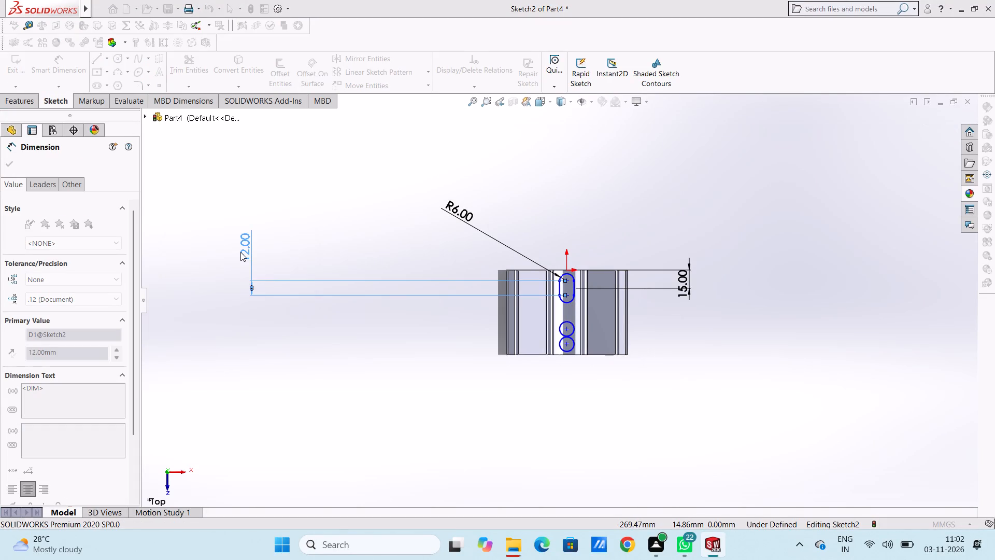
click(364, 227)
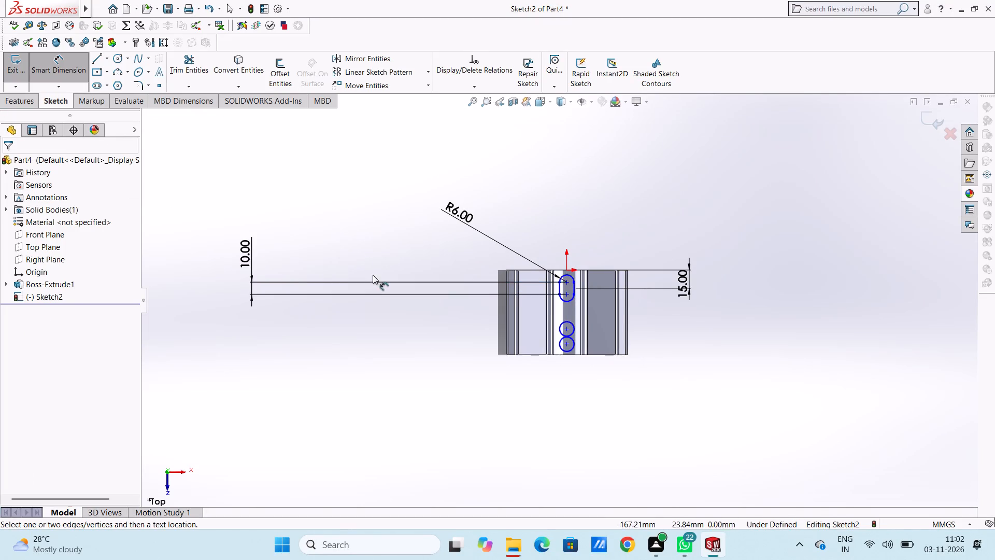
Dimension the distance between the centres of the remaining pair of circles as 10 mm.
scroll(590, 307, down, 6)
scroll(528, 303, up, 4)
scroll(543, 393, down, 1)
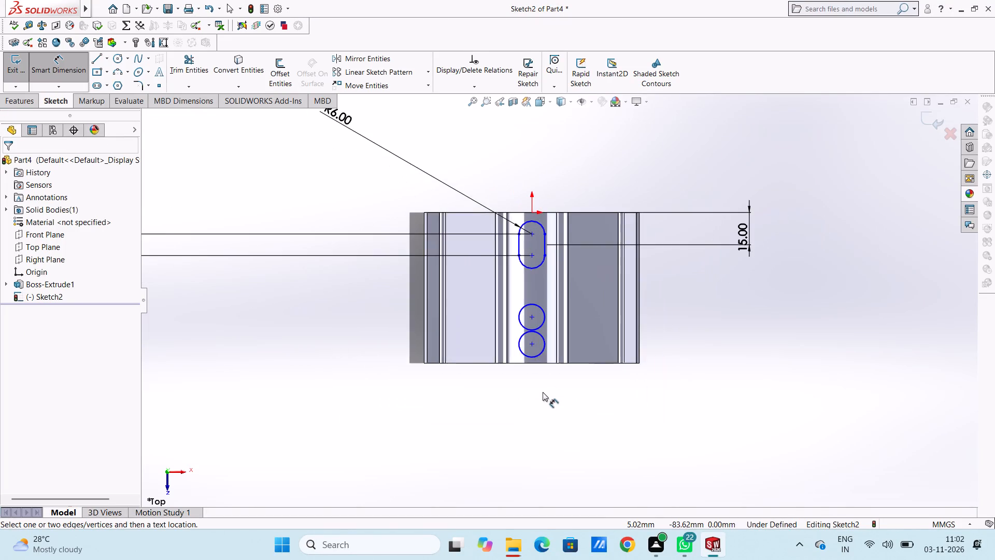
scroll(543, 388, up, 4)
scroll(574, 356, down, 5)
scroll(545, 232, up, 4)
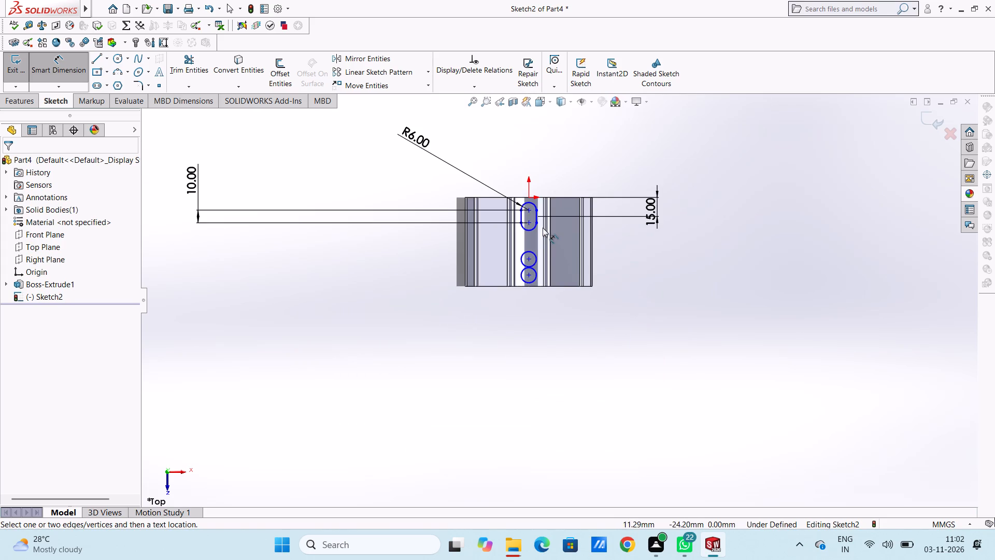
scroll(547, 288, down, 3)
click(518, 236)
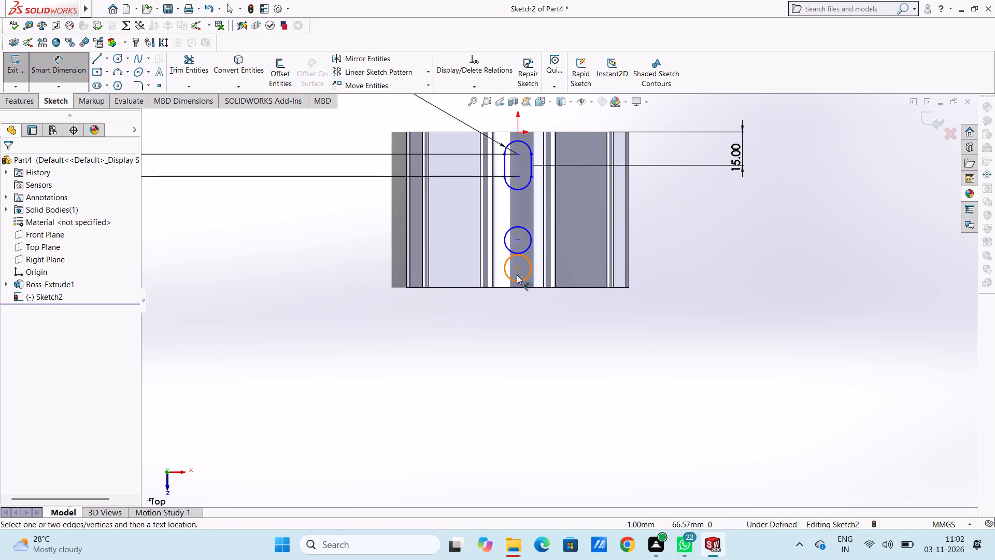
click(517, 270)
click(520, 240)
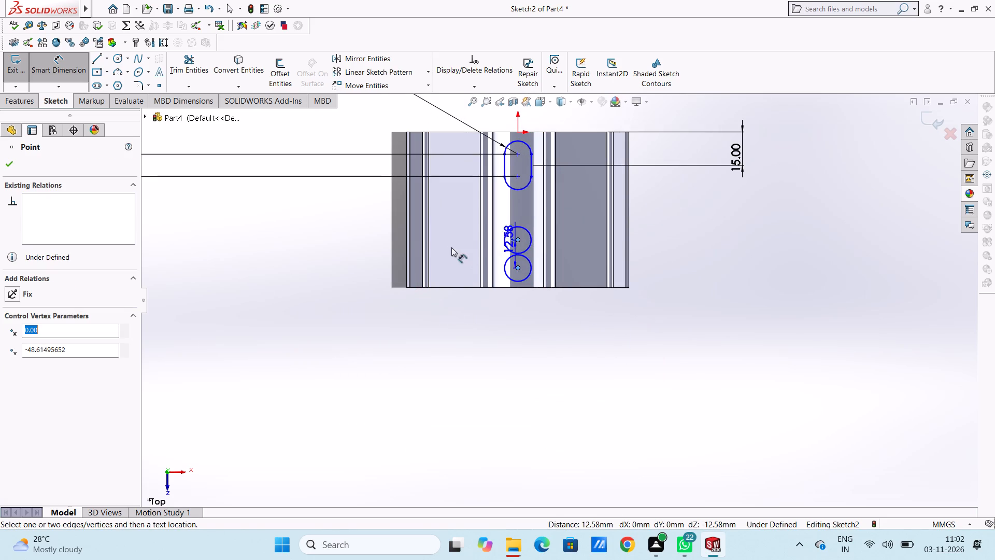
scroll(367, 251, up, 4)
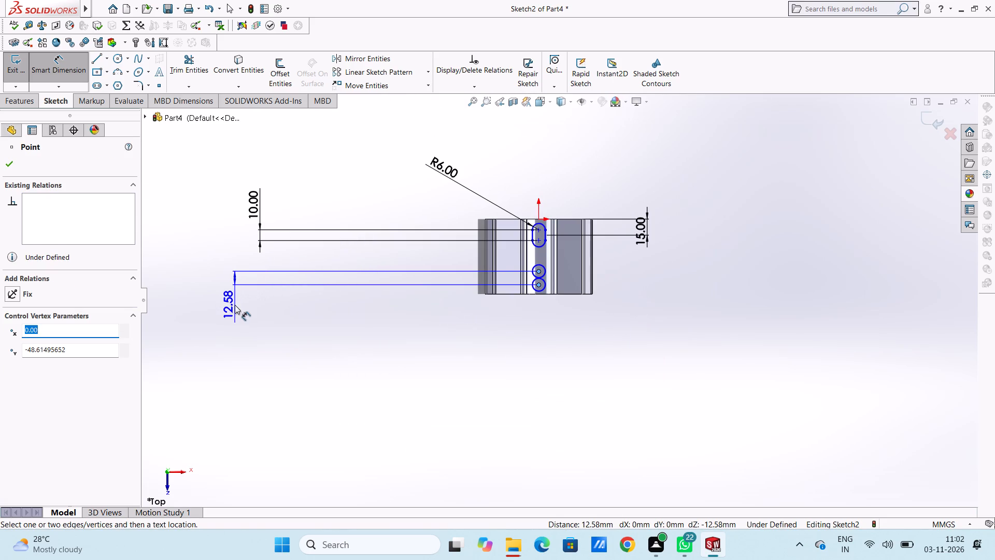
click(235, 304)
text(10)
key(Return)
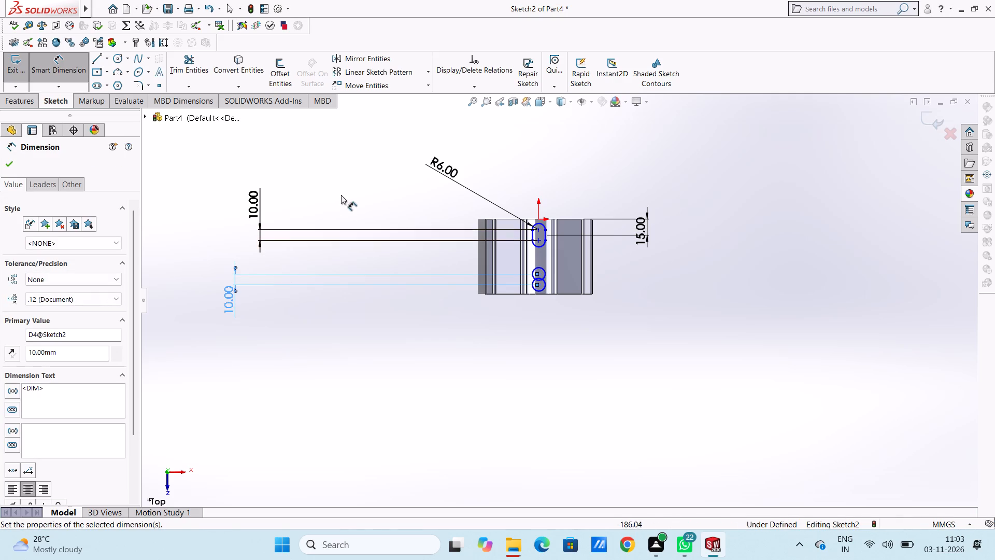
click(344, 190)
Draw a vertical line joining the left quadrant points of the two overlapping circles.
scroll(590, 291, down, 6)
scroll(389, 243, down, 2)
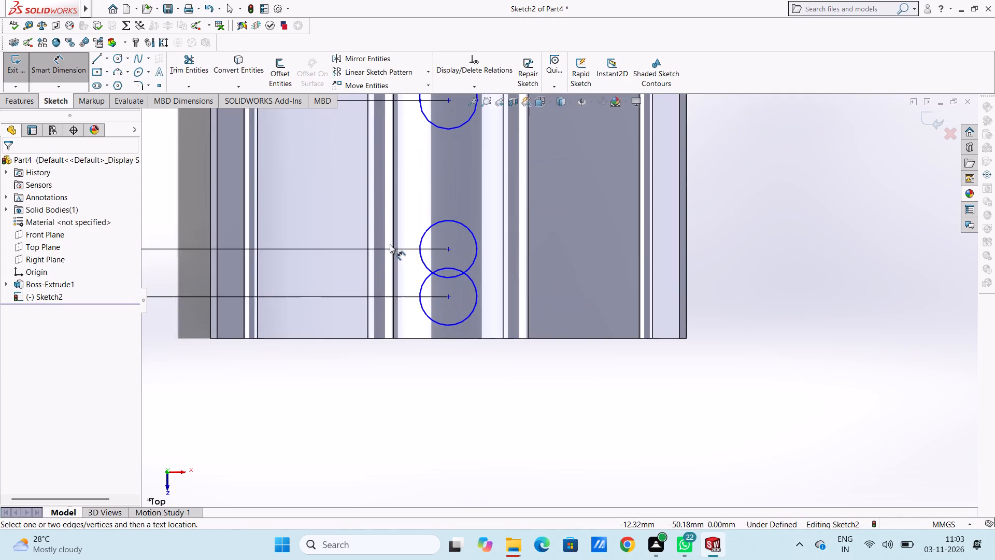
scroll(390, 244, up, 5)
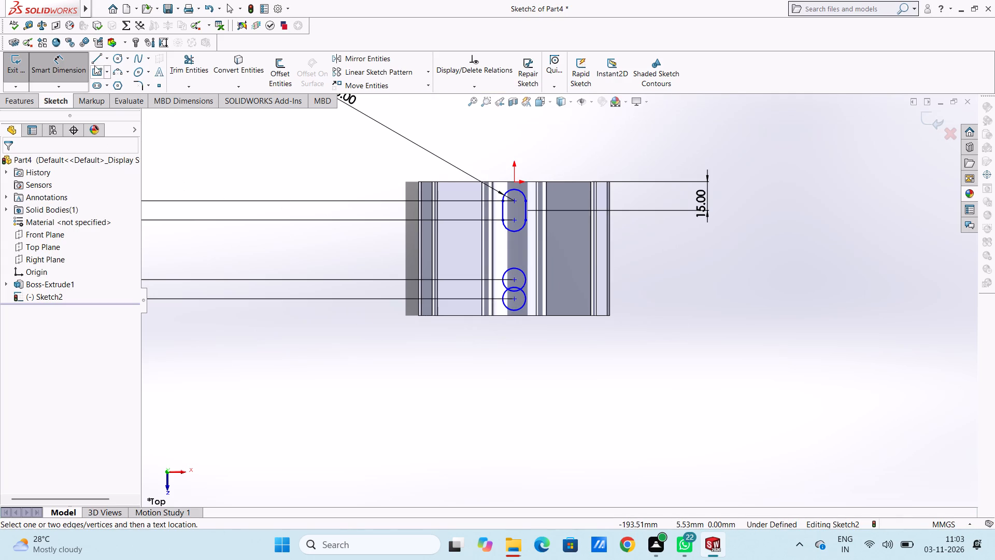
click(94, 61)
scroll(541, 304, down, 5)
scroll(467, 280, down, 1)
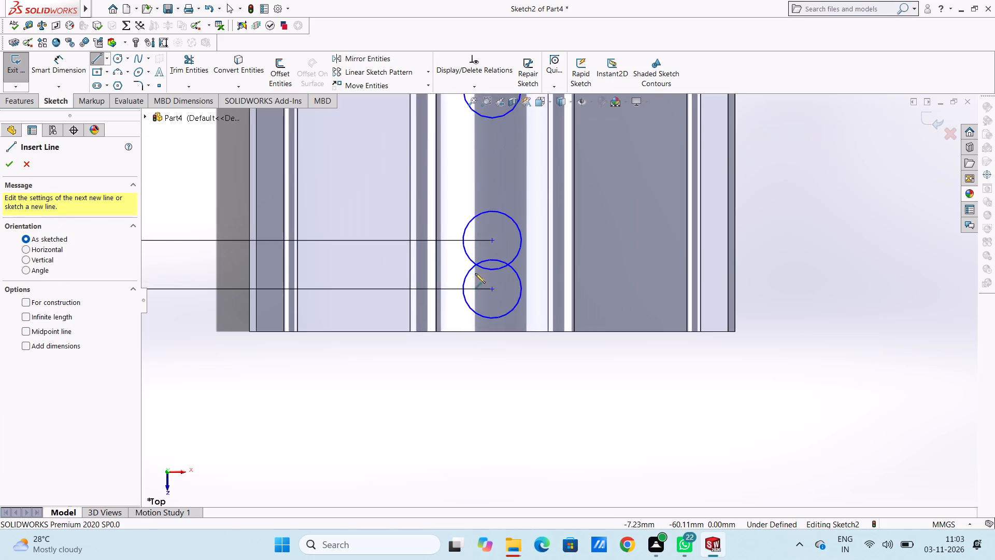
scroll(475, 273, down, 2)
click(472, 217)
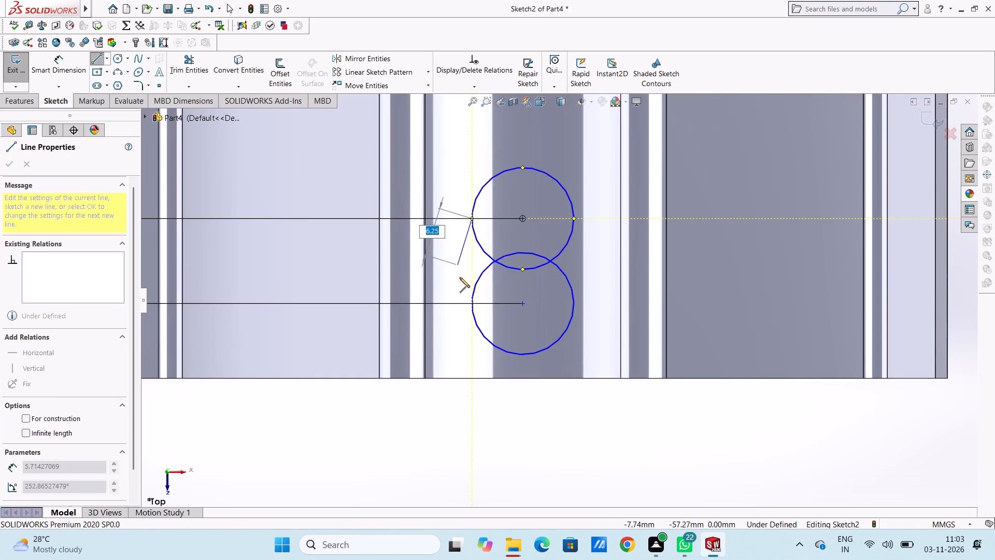
click(472, 302)
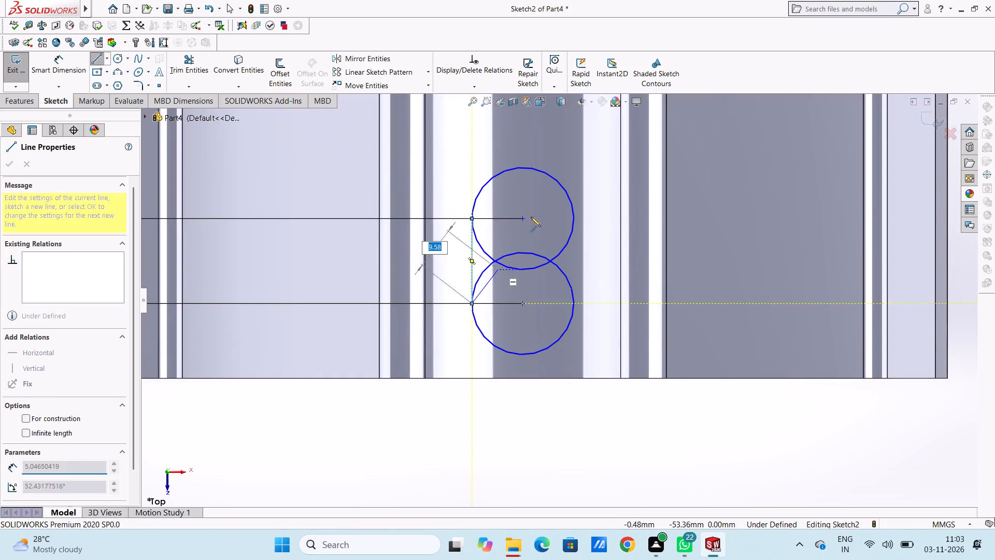
right_click(540, 202)
click(549, 210)
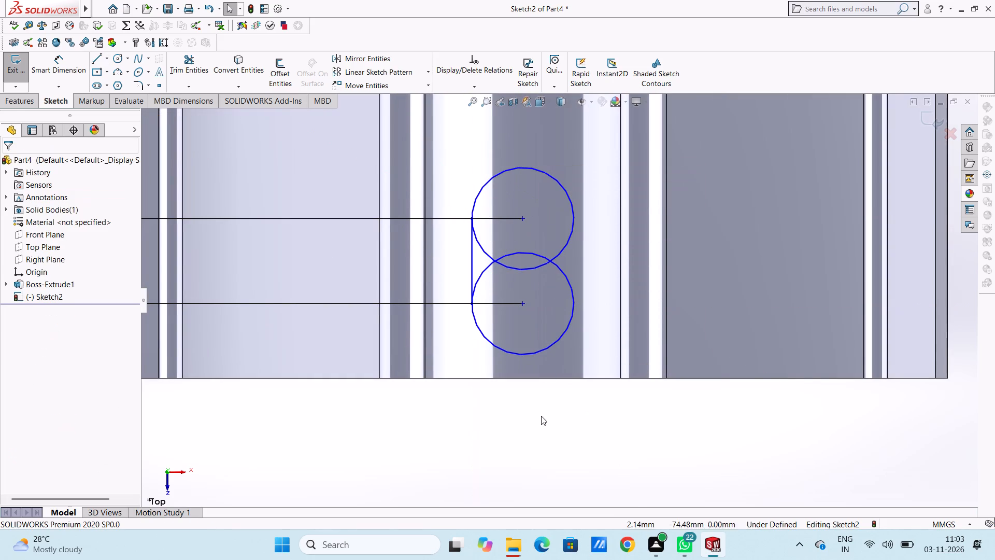
click(541, 416)
Draw a matching vertical line joining the right quadrant points of the two overlapping circles.
click(95, 61)
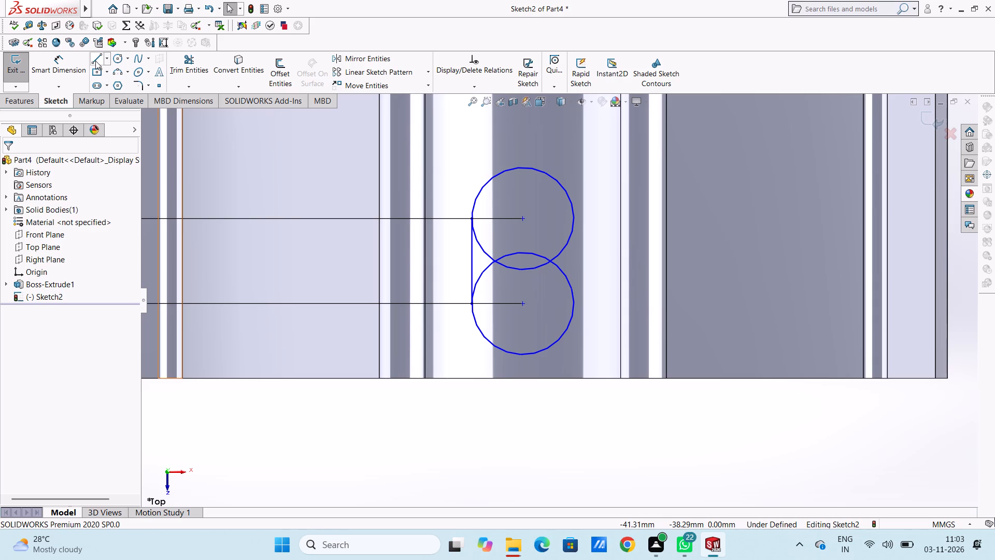
click(574, 218)
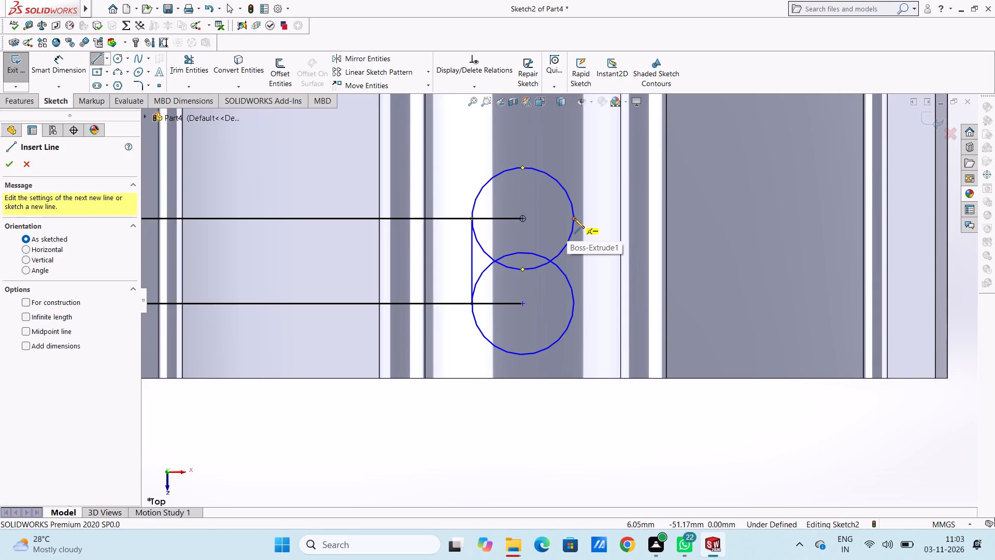
click(575, 303)
right_click(759, 153)
click(768, 162)
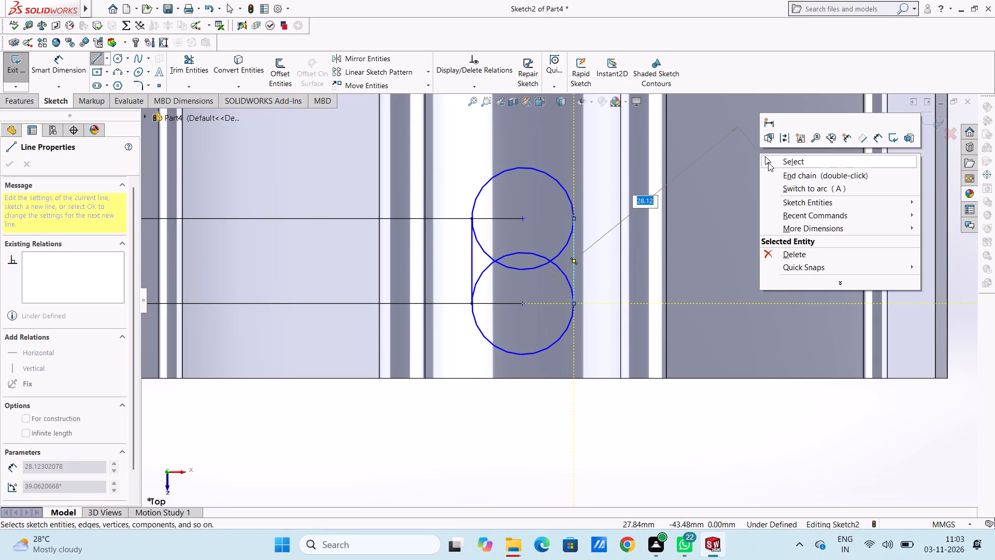
click(683, 433)
Trim the inner arcs of the two overlapping circles to leave a closed second slot outline.
scroll(578, 349, up, 5)
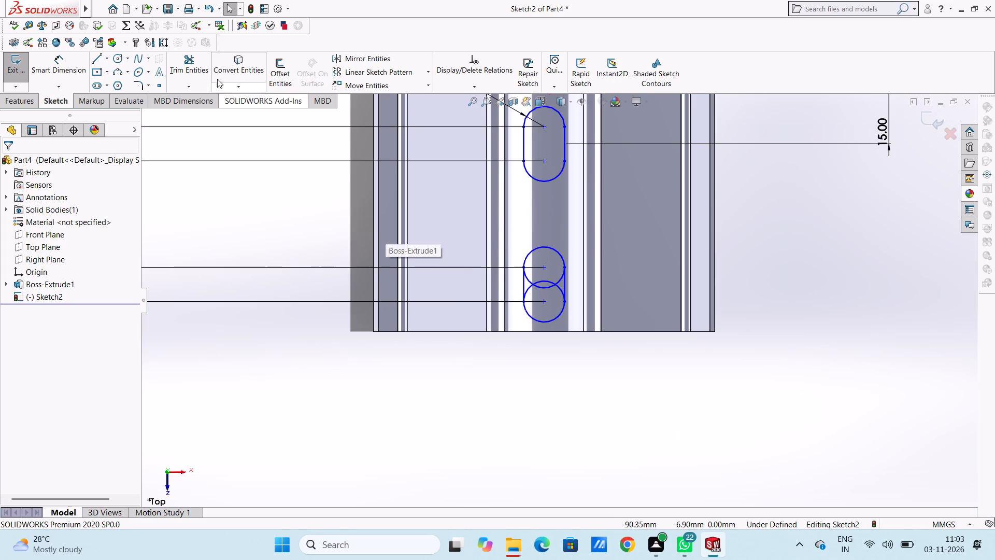
click(187, 68)
scroll(560, 293, down, 4)
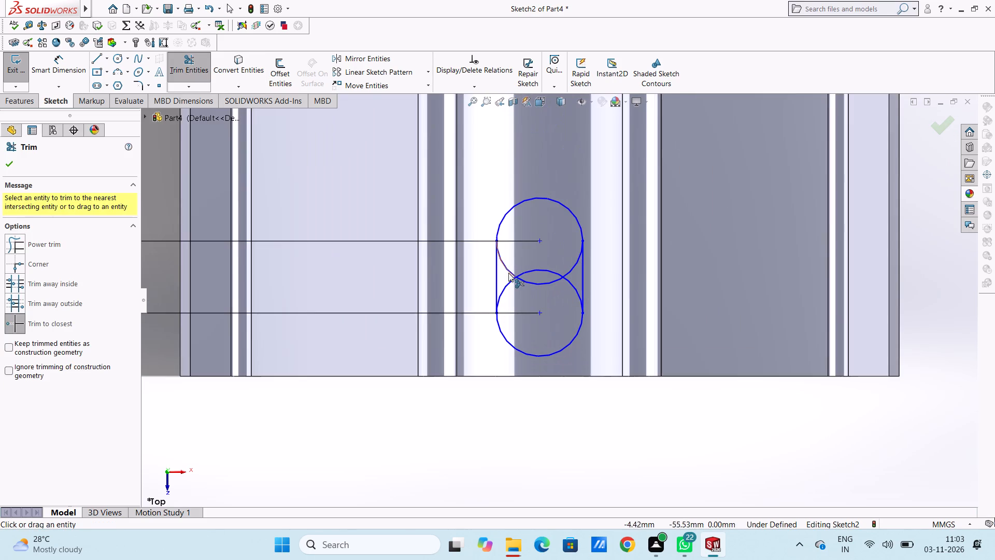
click(508, 273)
double_click(514, 278)
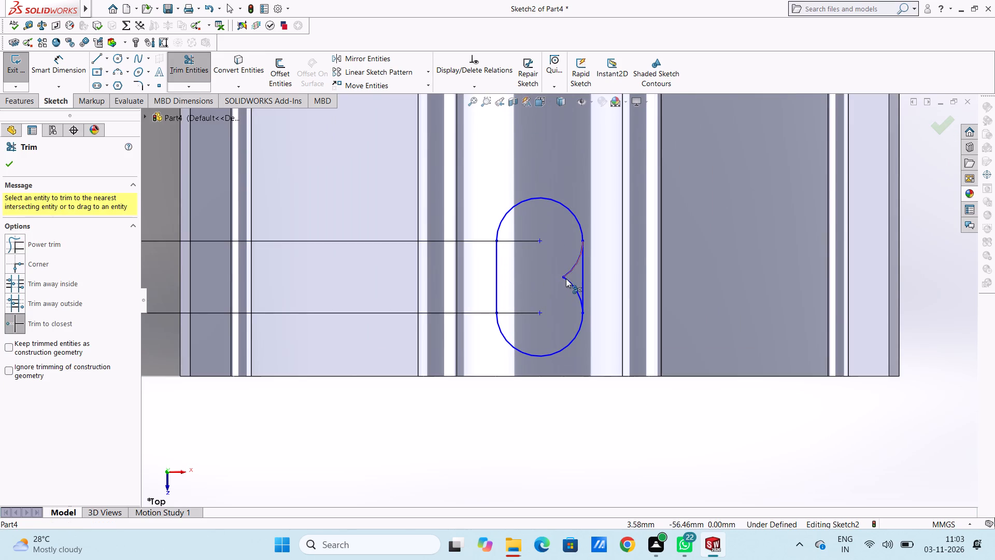
click(566, 278)
click(568, 279)
scroll(563, 279, up, 6)
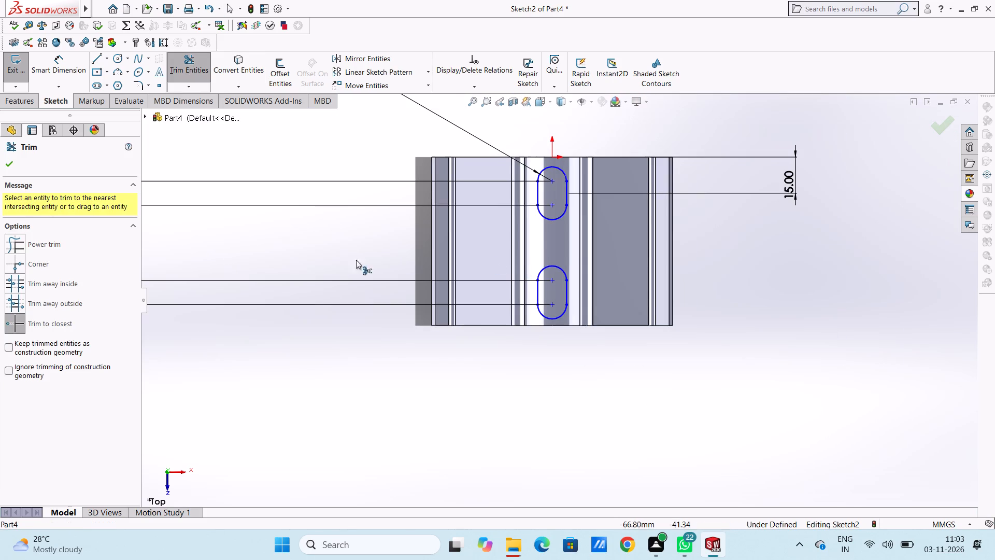
click(11, 164)
click(219, 249)
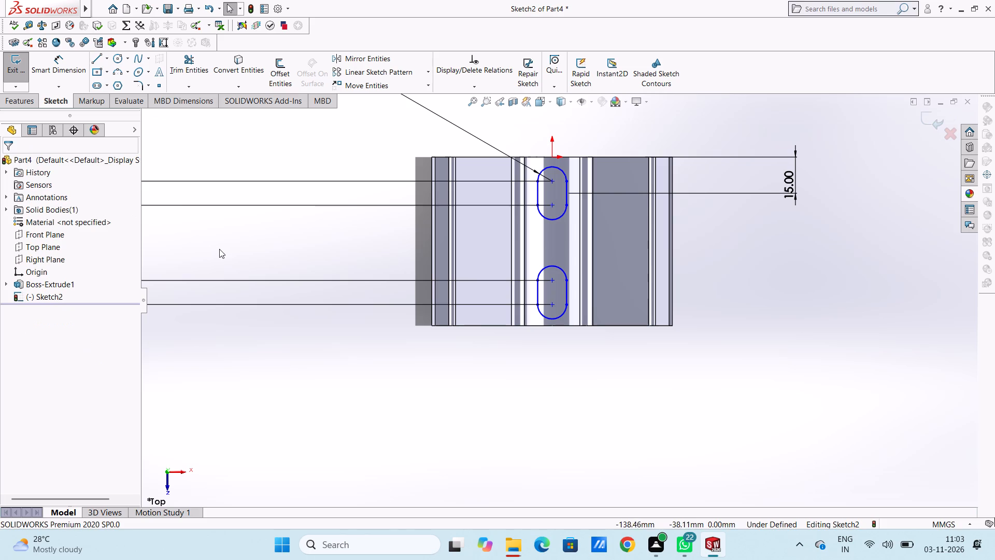
Dimension the radius of the second slot's end arc nearest the origin as 6 mm.
click(66, 69)
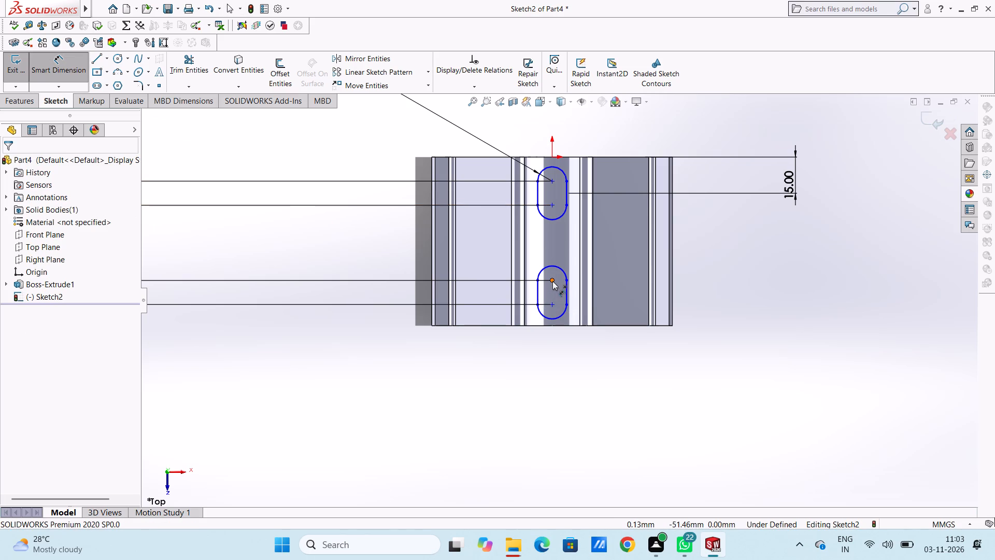
click(552, 264)
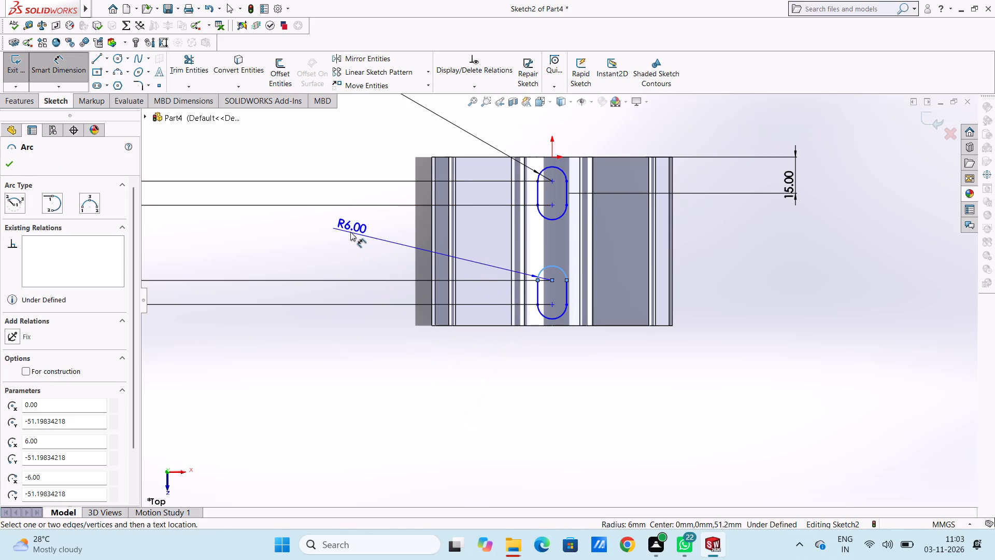
click(337, 151)
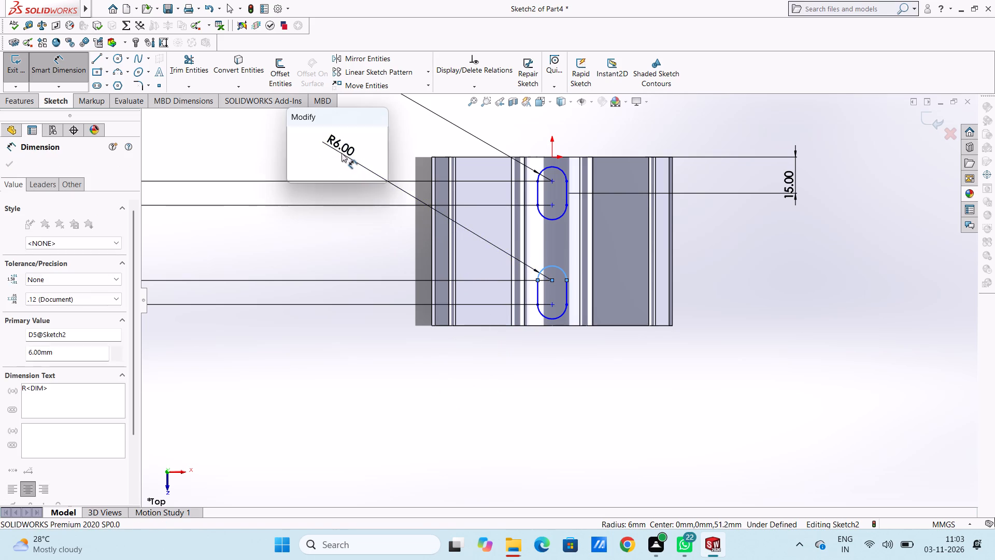
click(293, 136)
click(319, 235)
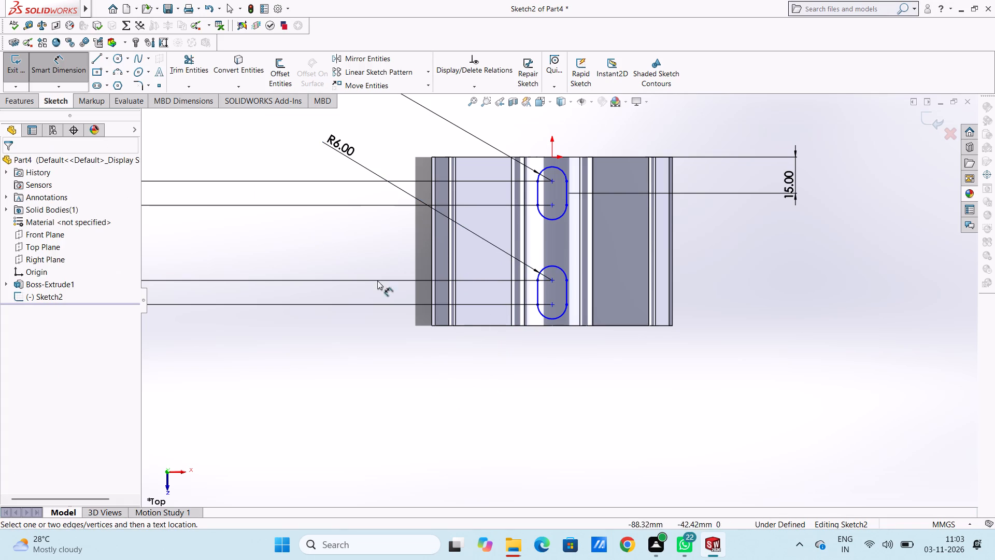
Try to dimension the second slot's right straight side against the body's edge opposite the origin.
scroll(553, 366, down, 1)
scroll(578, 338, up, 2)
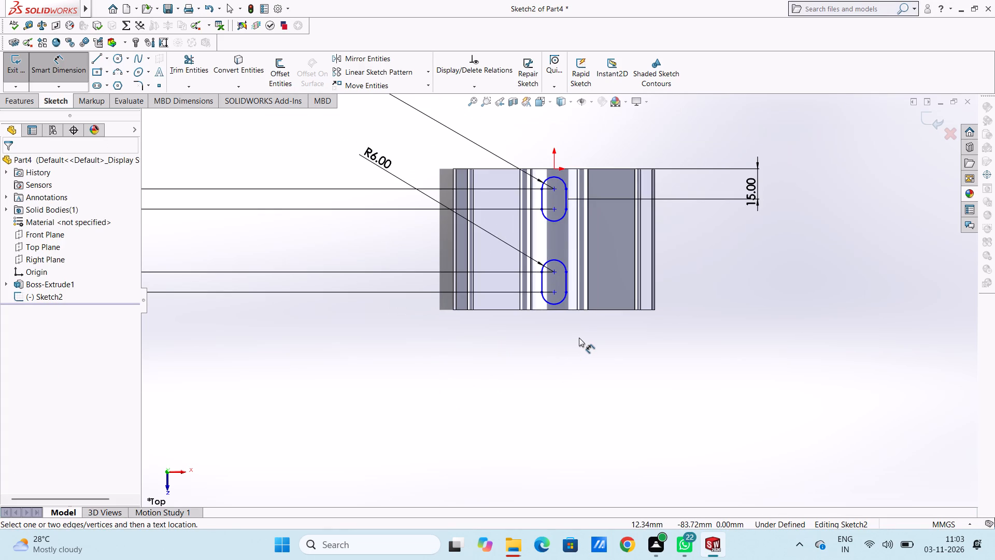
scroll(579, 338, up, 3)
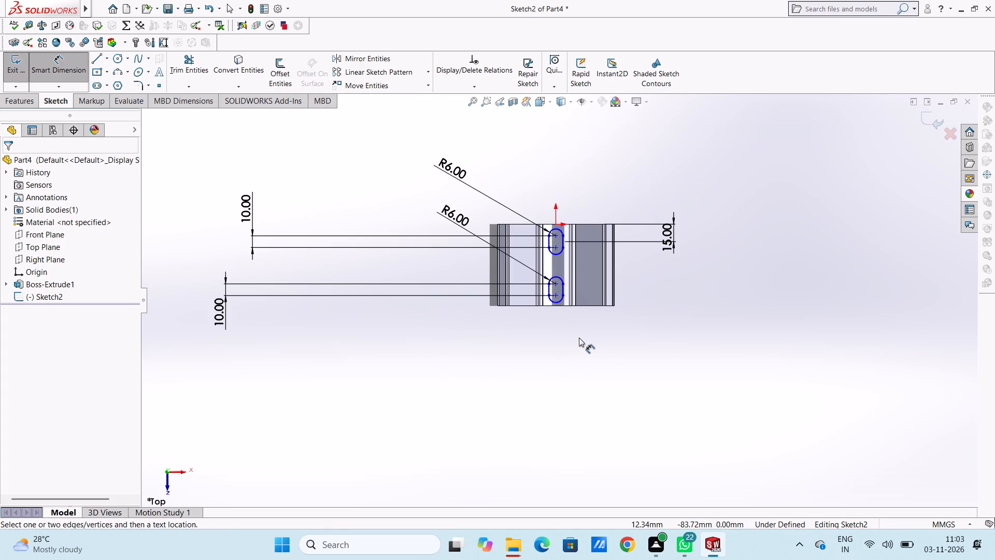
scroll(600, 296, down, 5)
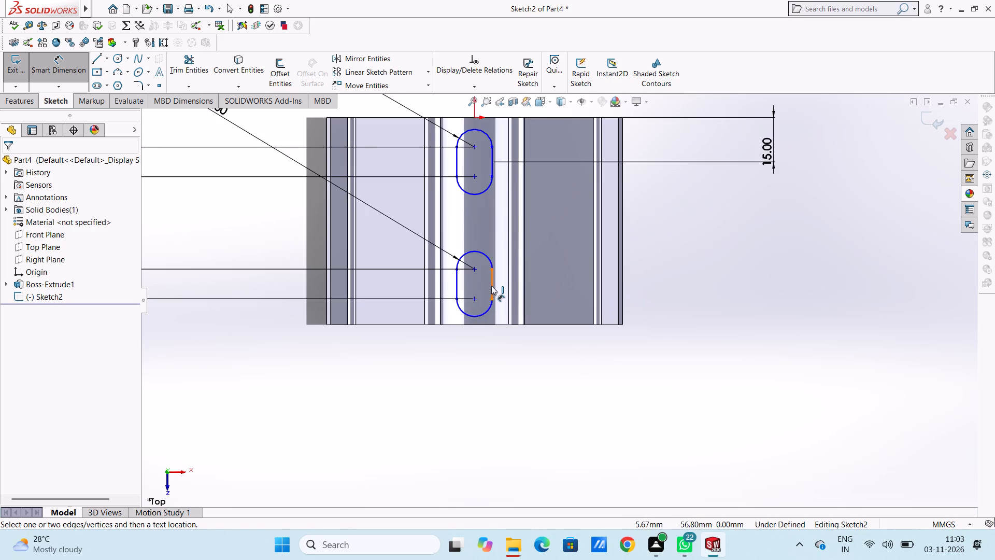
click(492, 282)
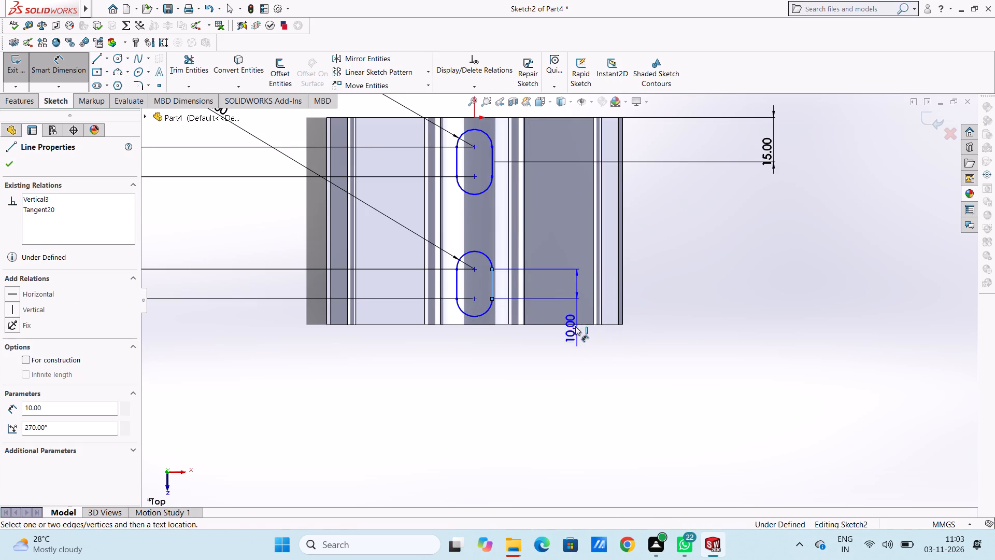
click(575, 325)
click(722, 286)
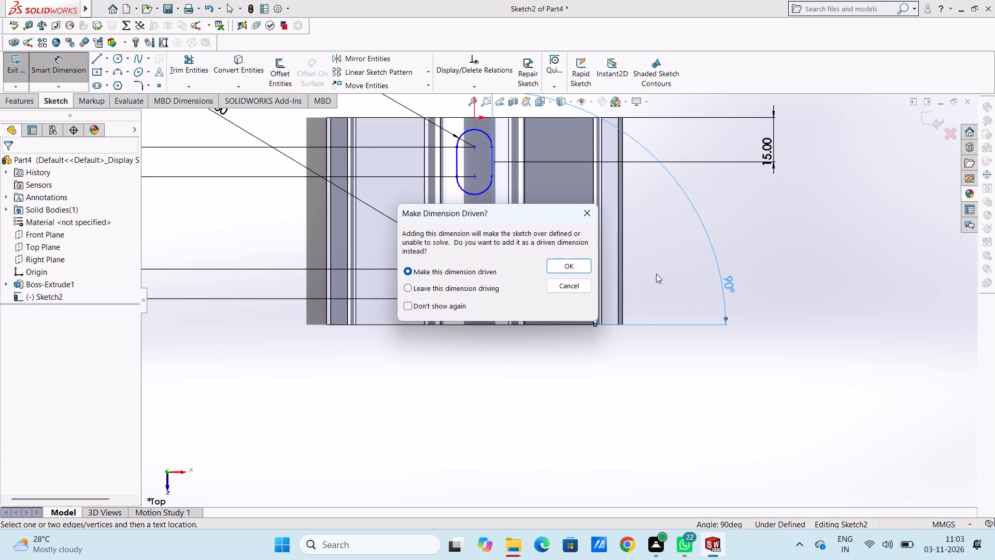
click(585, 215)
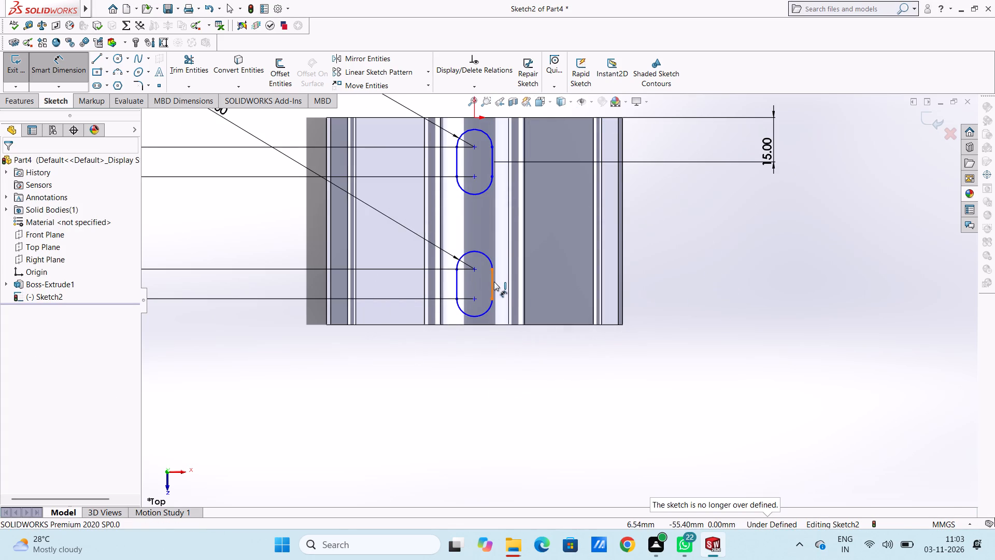
Dimension the second slot's right straight side 15 mm from the body's edge opposite the origin.
click(492, 283)
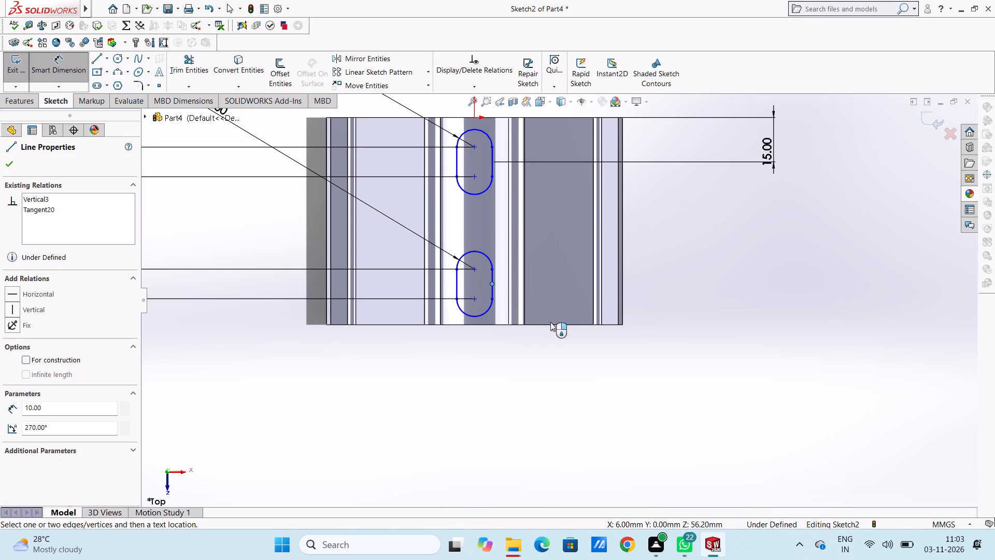
click(551, 324)
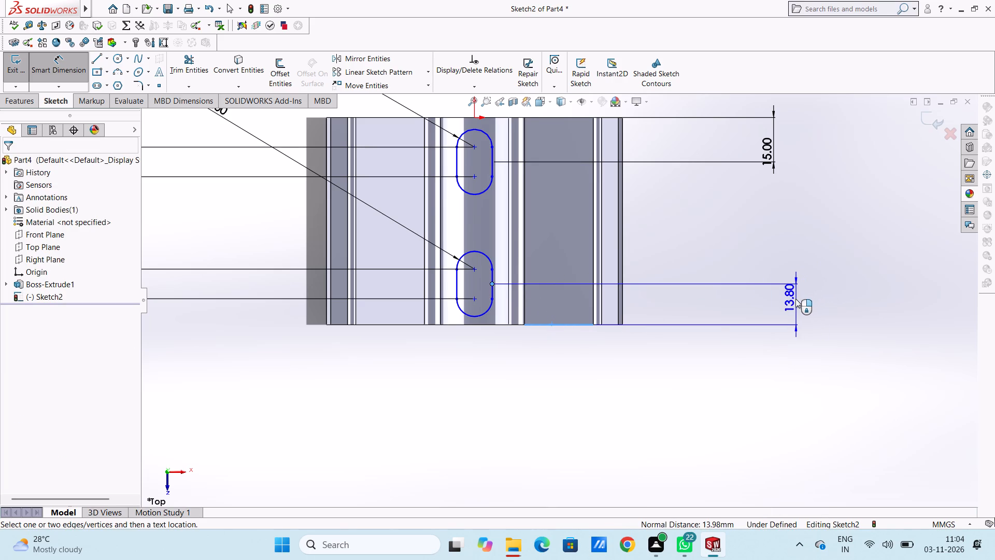
click(795, 299)
text(15)
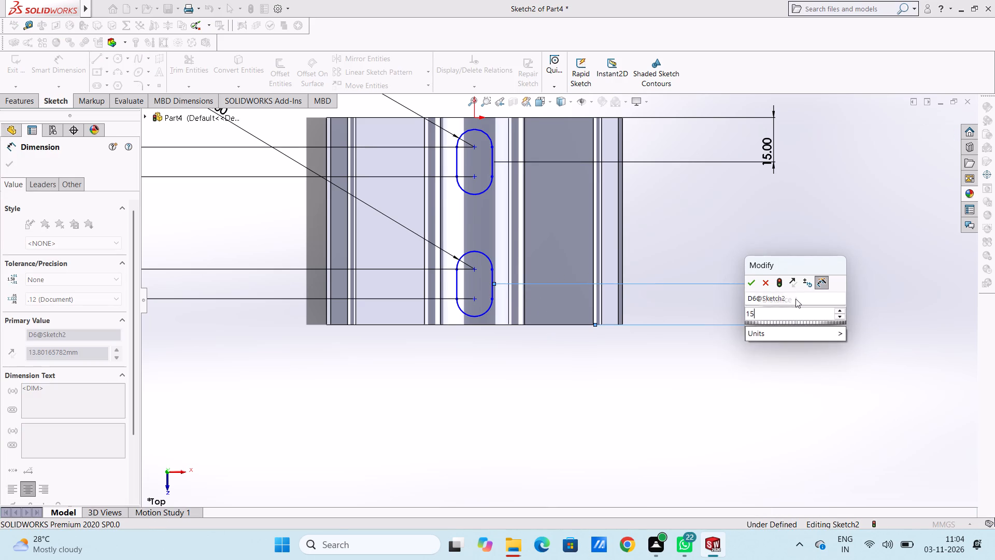
key(Return)
click(729, 234)
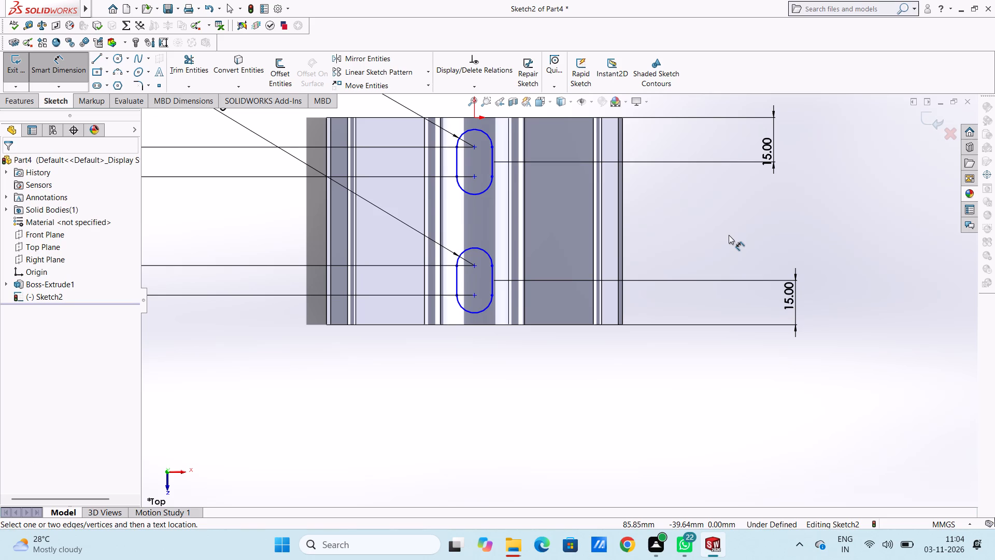
Dimension the first slot's arc centre nearest the origin 10 mm from the origin.
scroll(539, 281, up, 3)
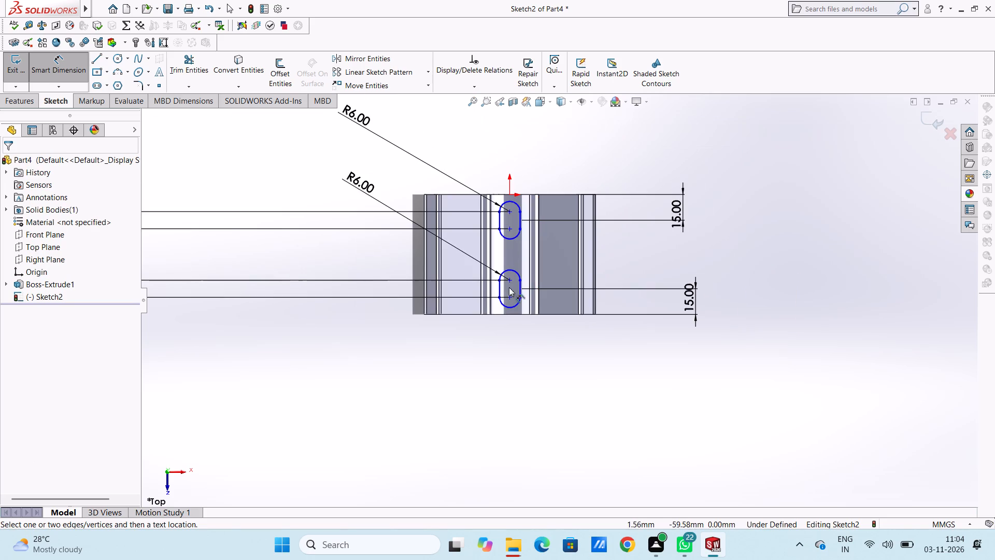
scroll(522, 206, down, 3)
click(506, 233)
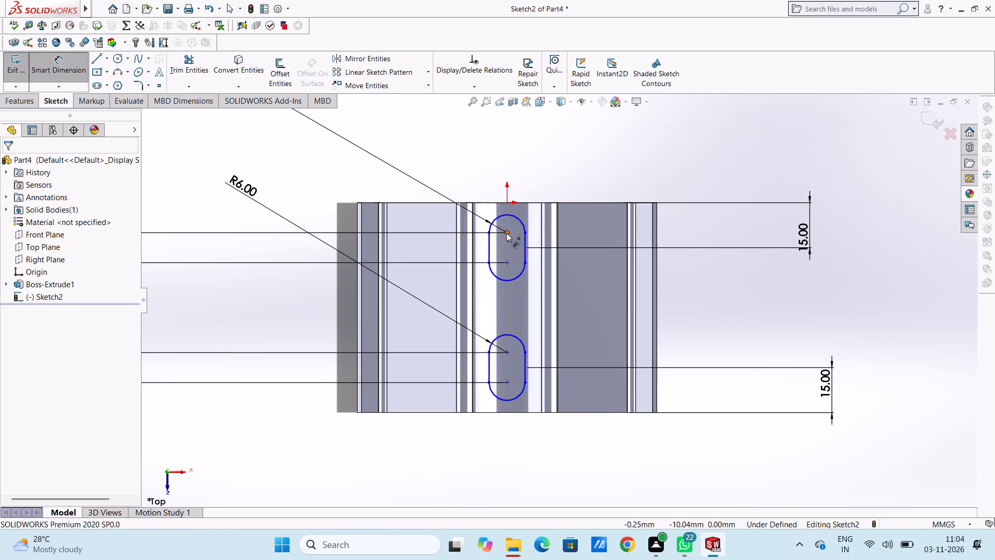
click(508, 204)
scroll(485, 158, up, 3)
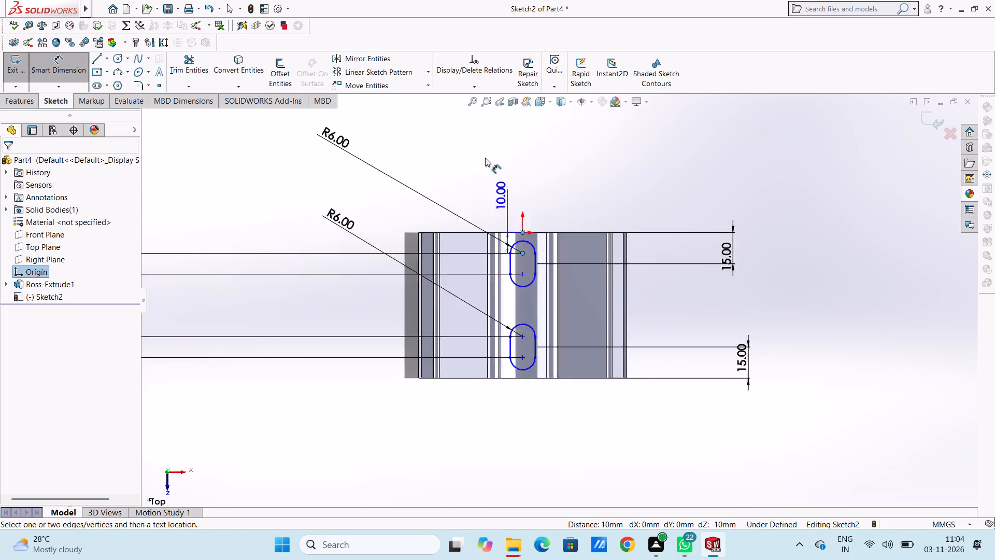
scroll(485, 158, up, 1)
click(484, 184)
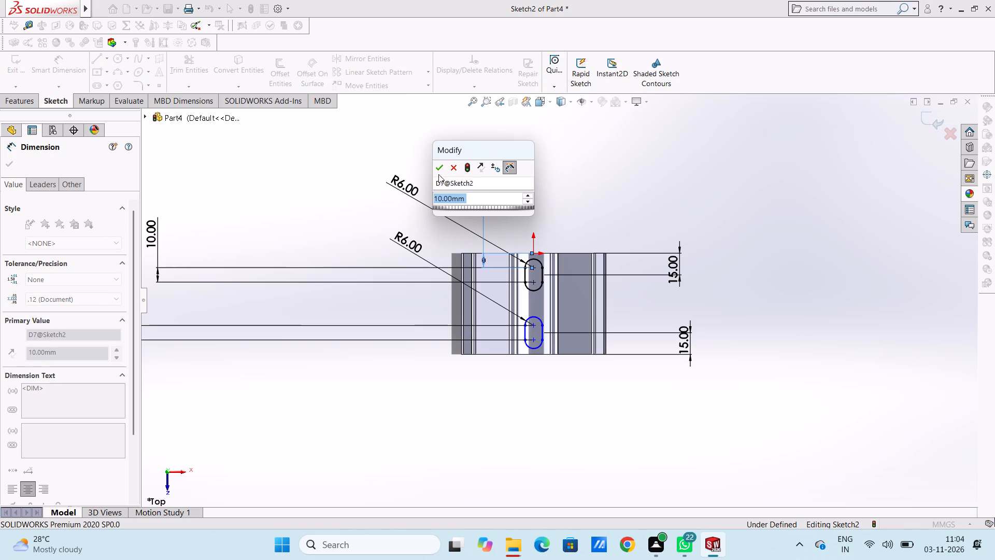
double_click(439, 165)
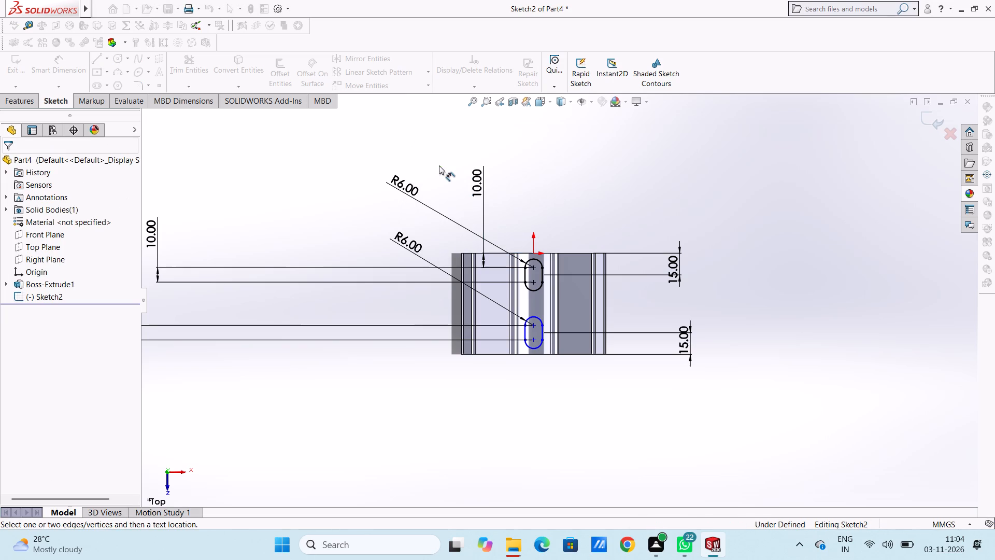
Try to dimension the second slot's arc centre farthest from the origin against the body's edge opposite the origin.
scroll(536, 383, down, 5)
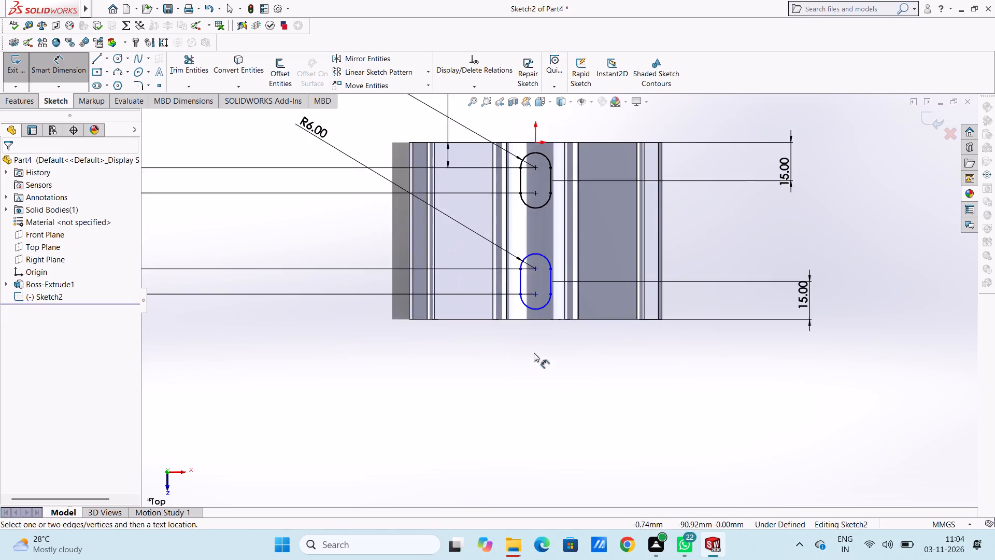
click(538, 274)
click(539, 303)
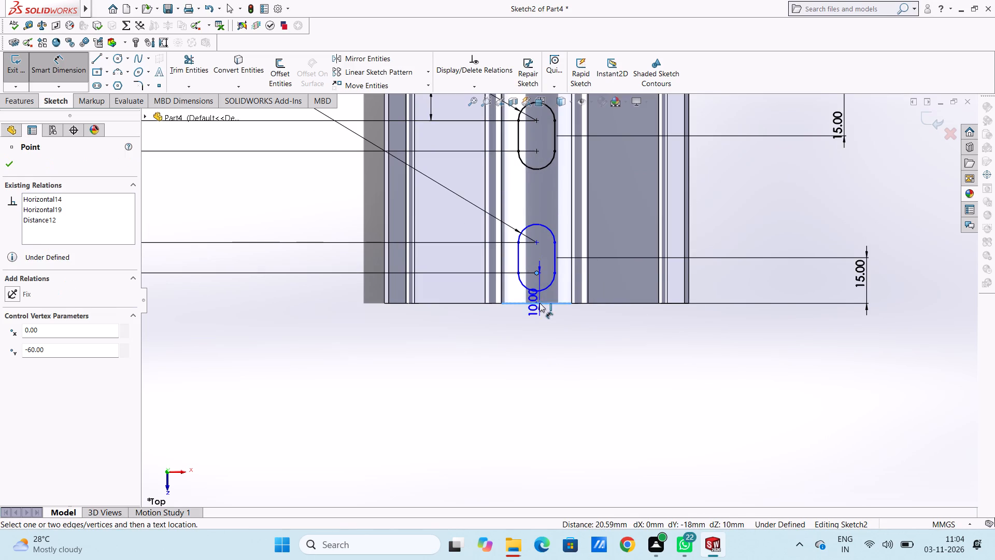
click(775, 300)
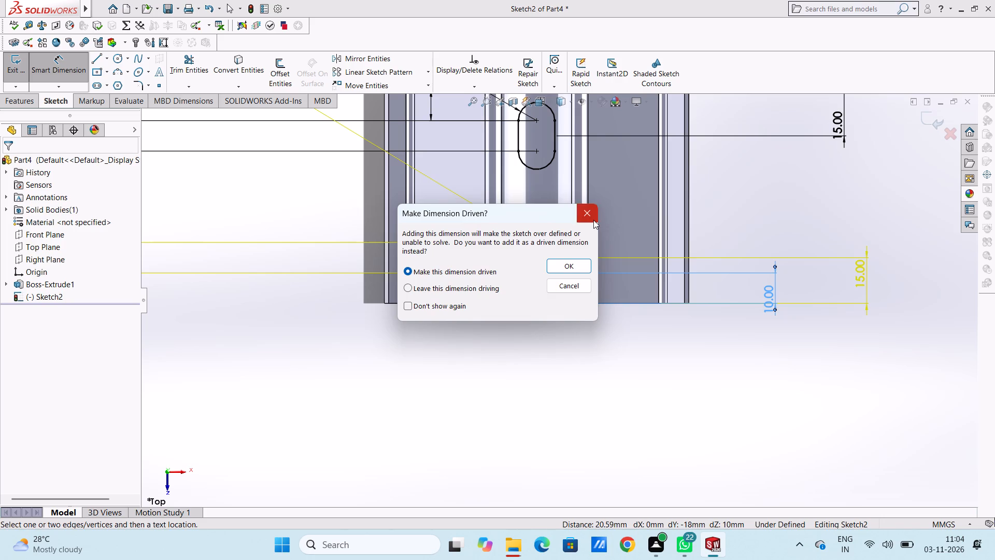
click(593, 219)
Dimension the second slot's arc centre nearest the origin 11.52 mm horizontally from the trough's right edge line.
click(536, 243)
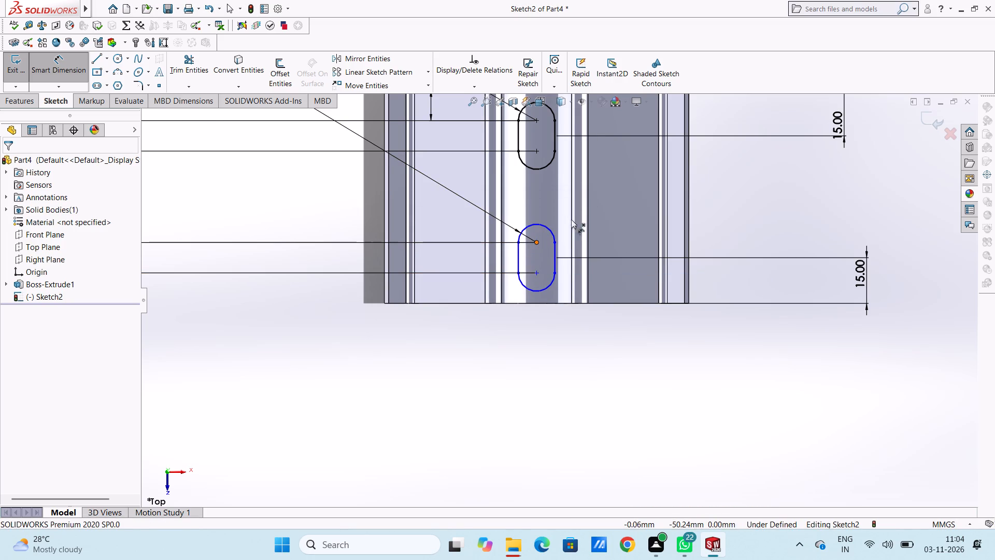
click(572, 214)
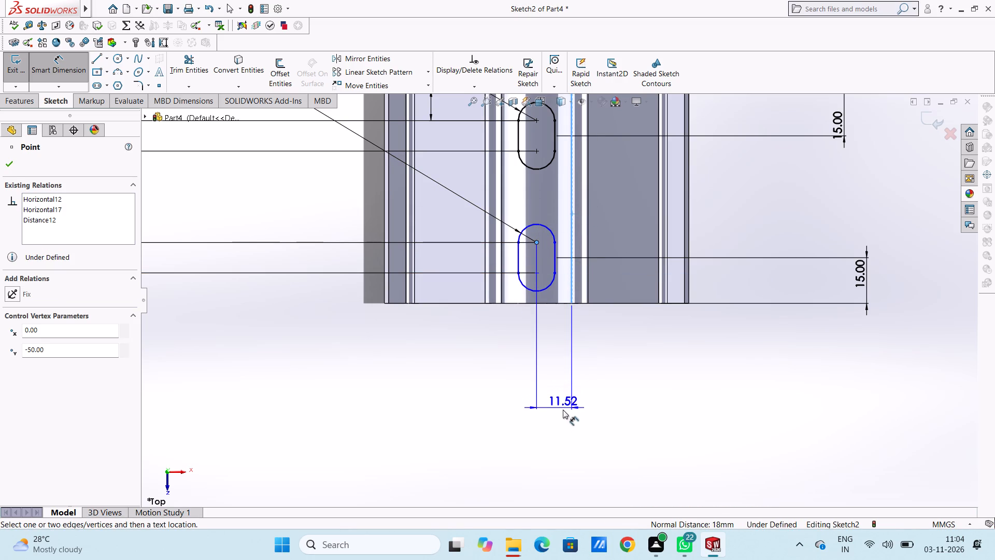
click(560, 429)
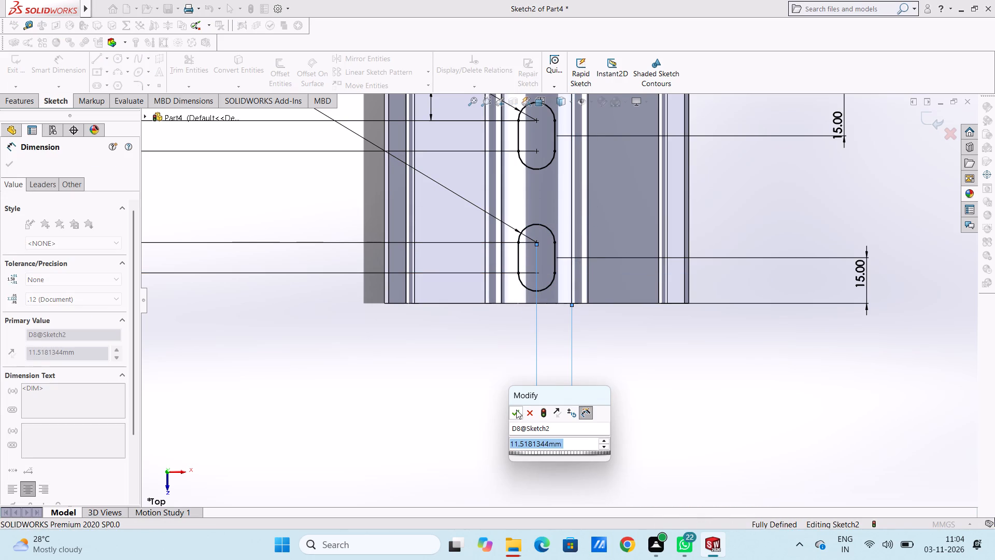
click(516, 410)
click(484, 391)
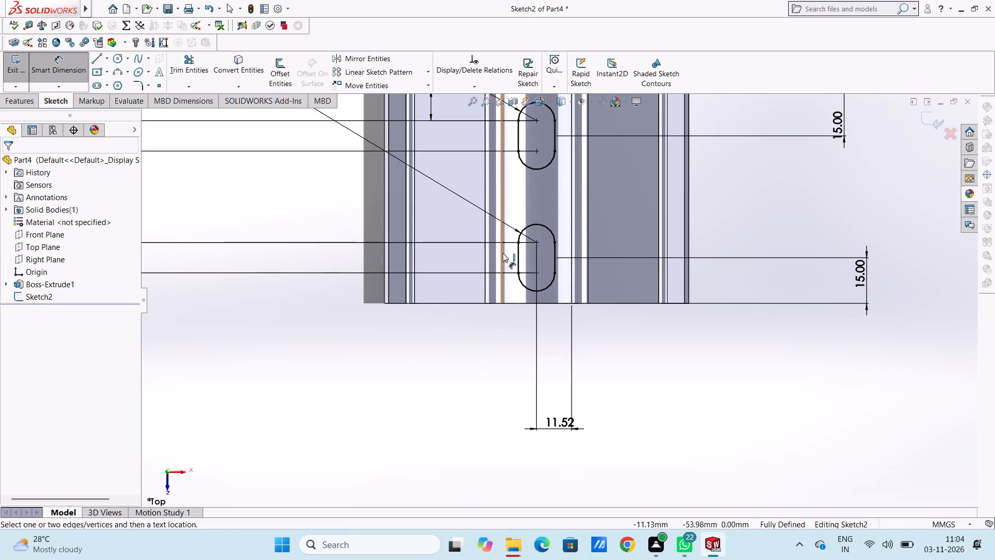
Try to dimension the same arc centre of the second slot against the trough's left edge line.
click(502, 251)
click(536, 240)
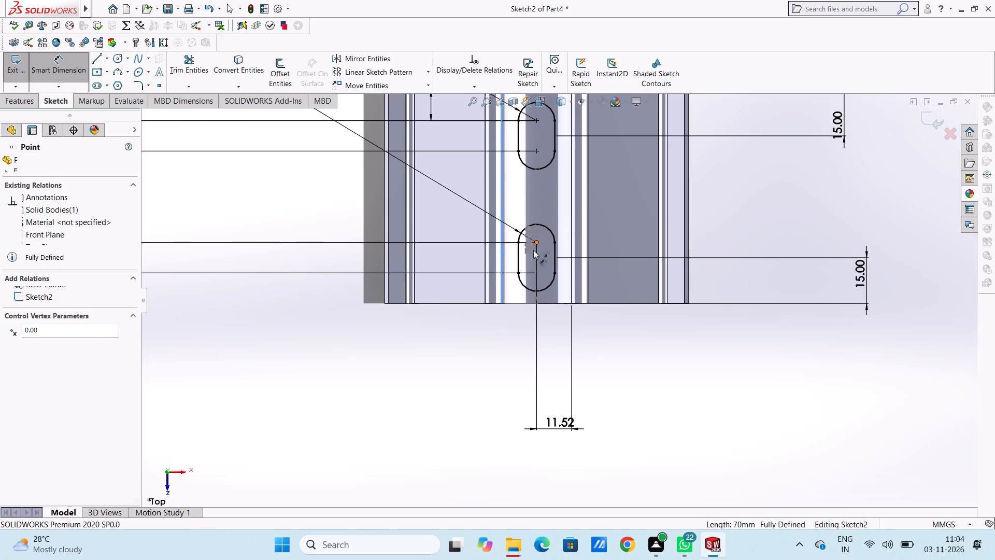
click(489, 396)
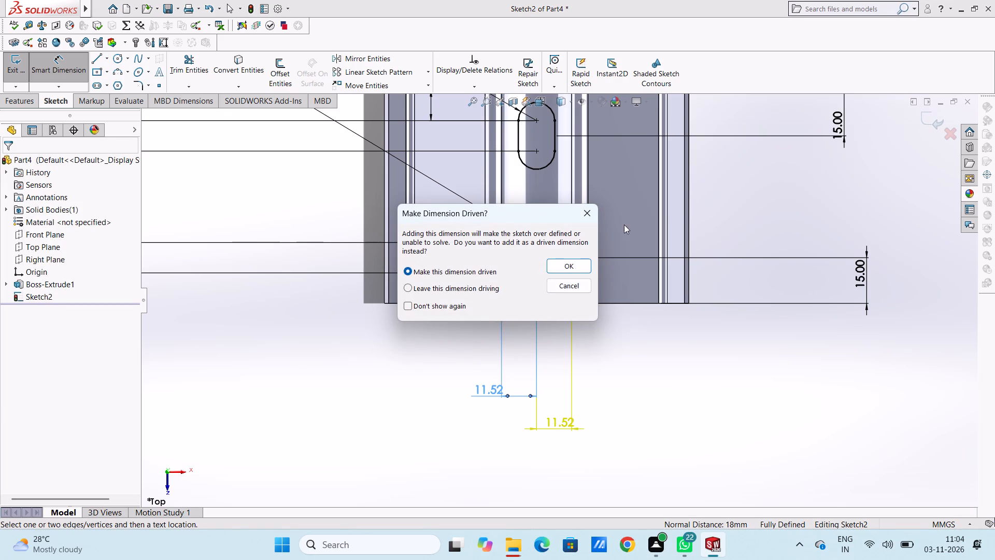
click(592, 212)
Cut both slots through the central trough with a blind Extruded Cut 70 mm deep from the sketch plane.
scroll(629, 343, up, 4)
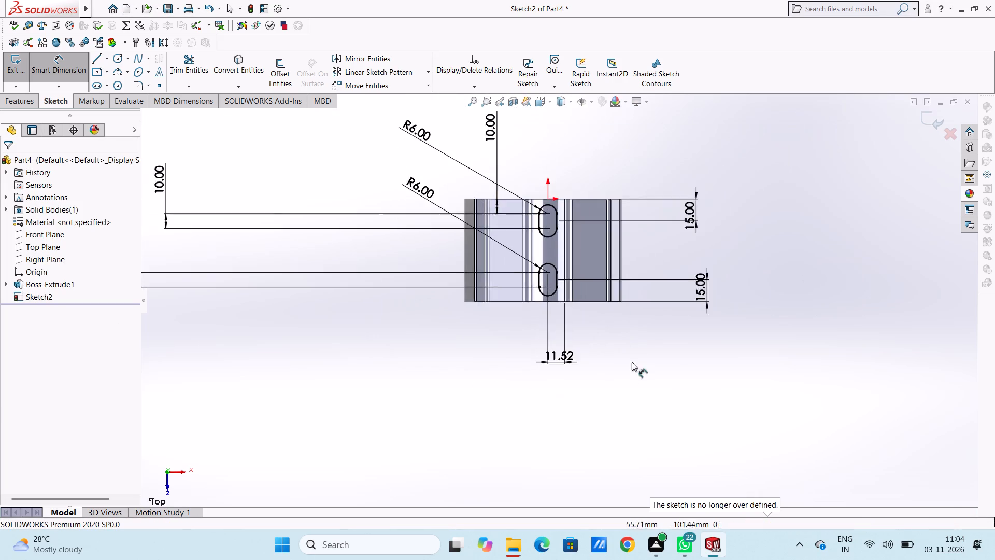
scroll(633, 372, up, 1)
middle_drag(635, 379, 630, 241)
middle_drag(625, 317, 621, 274)
click(51, 68)
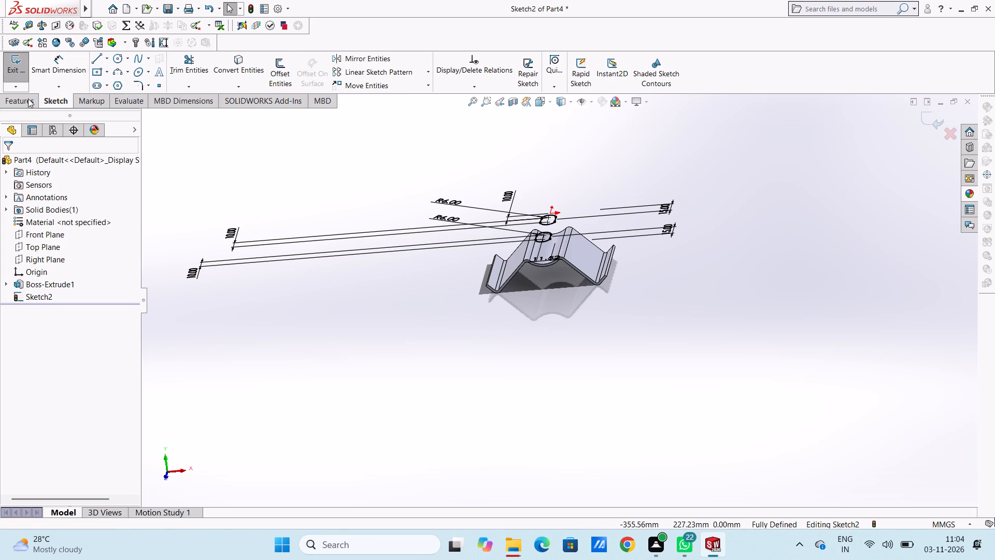
click(28, 97)
drag(181, 64, 183, 71)
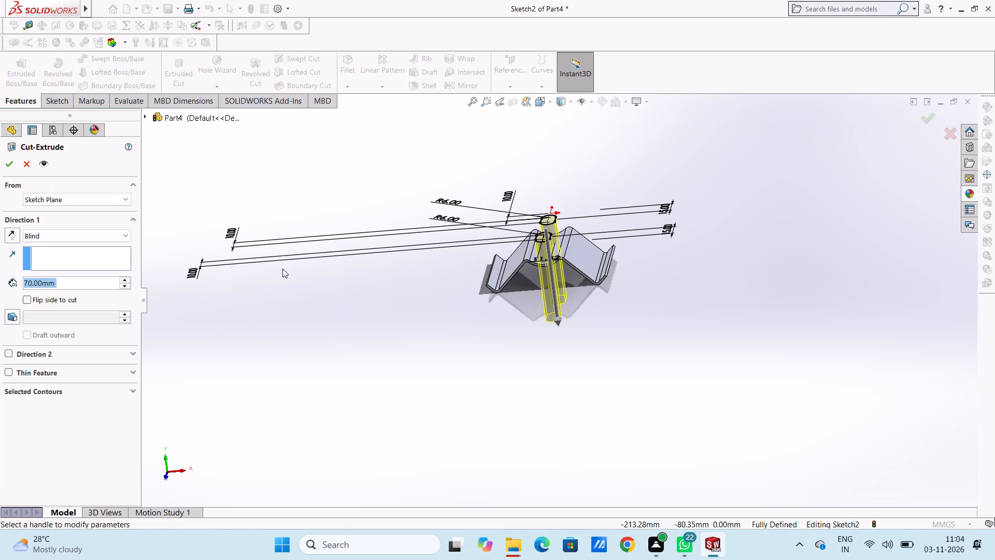
middle_drag(349, 330, 355, 327)
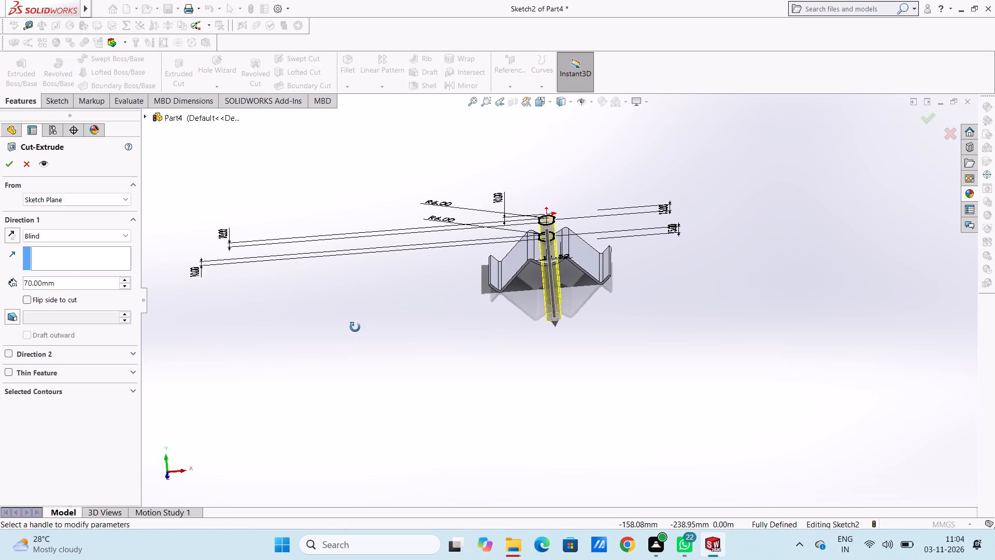
middle_drag(355, 327, 353, 327)
click(6, 166)
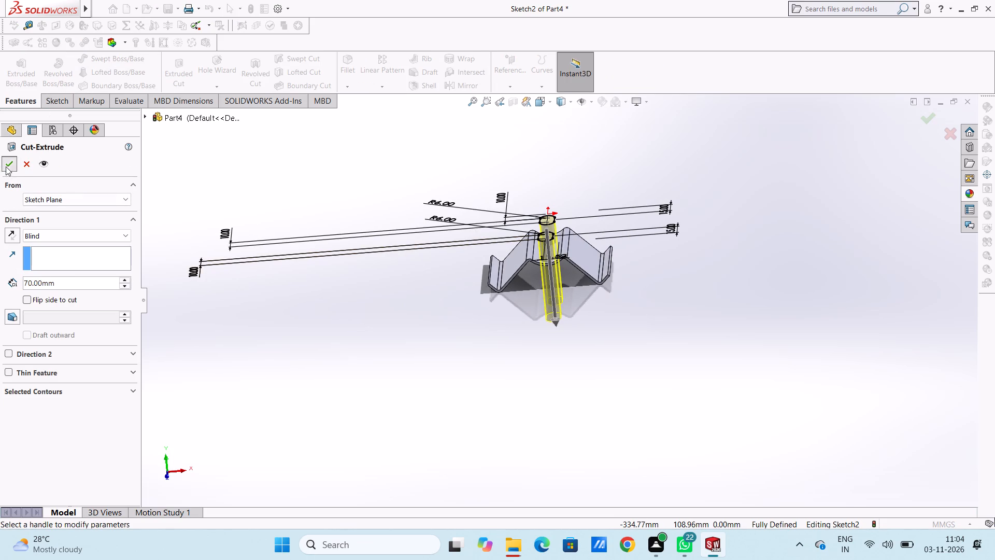
click(368, 292)
Examine the two cut slots and the bent-sheet body from several angles.
middle_drag(354, 253, 324, 296)
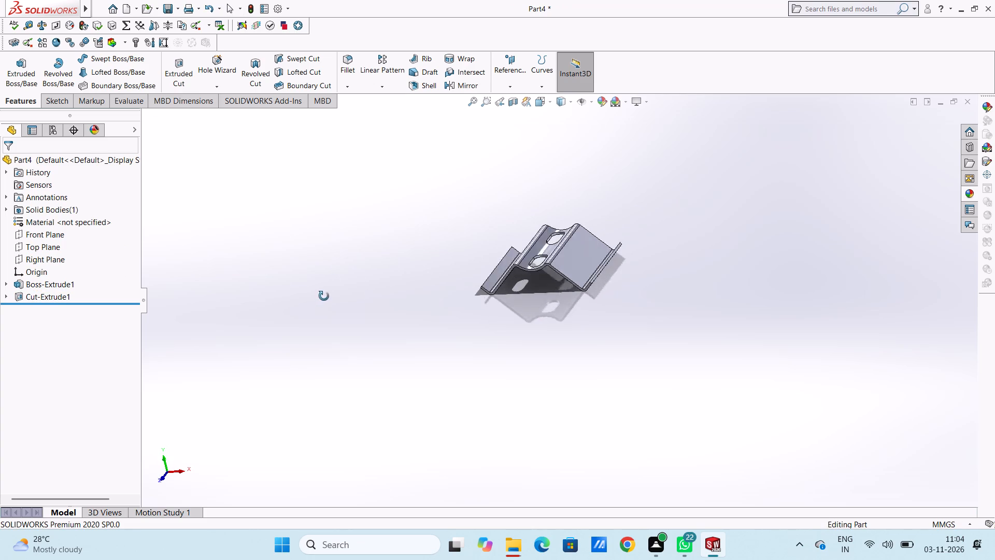
middle_drag(324, 296, 337, 362)
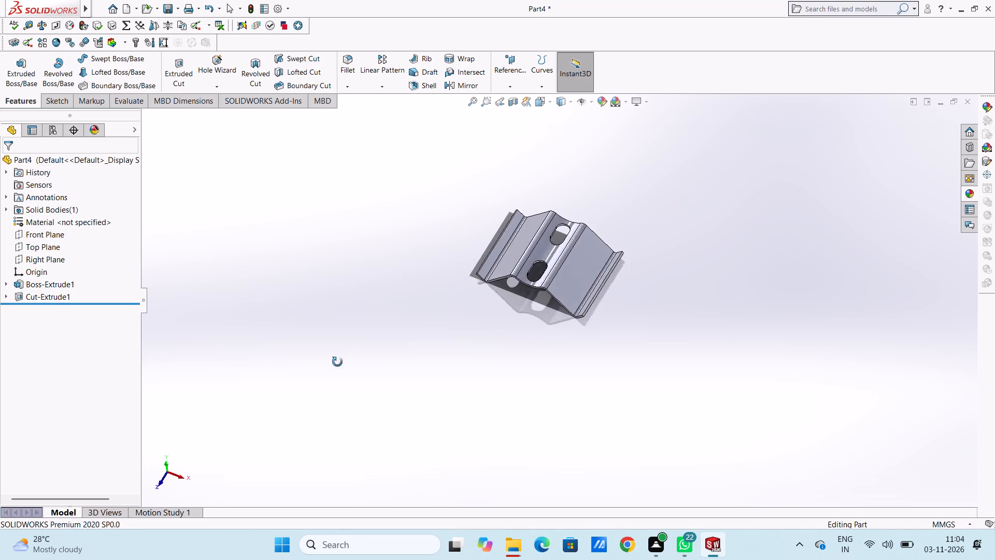
middle_drag(337, 362, 341, 381)
middle_drag(555, 385, 545, 316)
scroll(565, 205, down, 4)
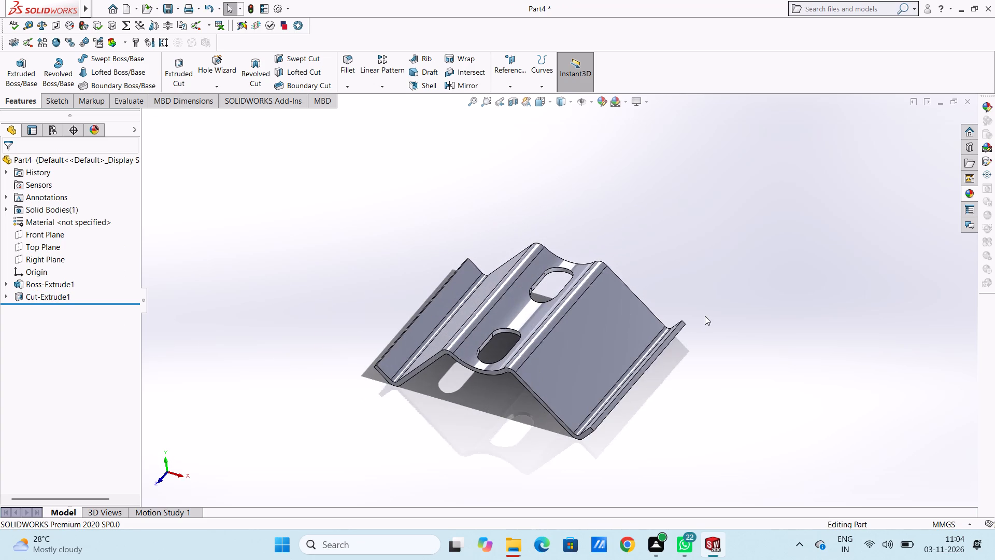
middle_drag(705, 317, 729, 322)
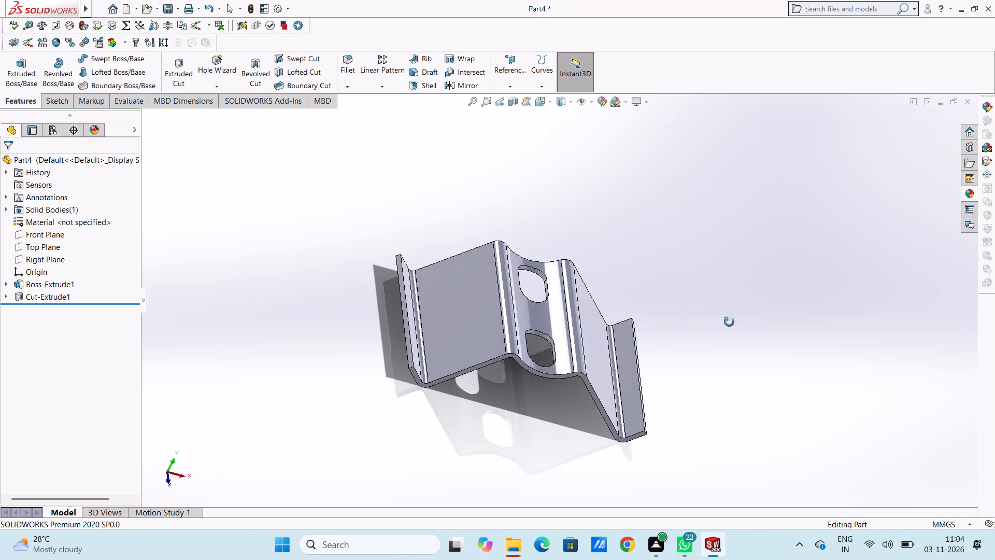
middle_drag(729, 322, 710, 331)
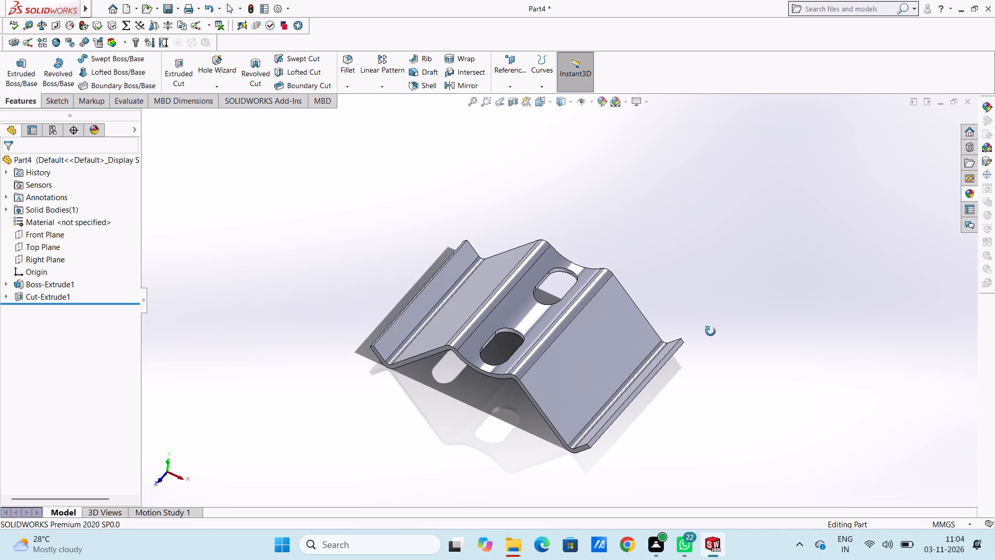
middle_drag(710, 331, 697, 331)
scroll(698, 362, up, 3)
middle_drag(693, 370, 709, 344)
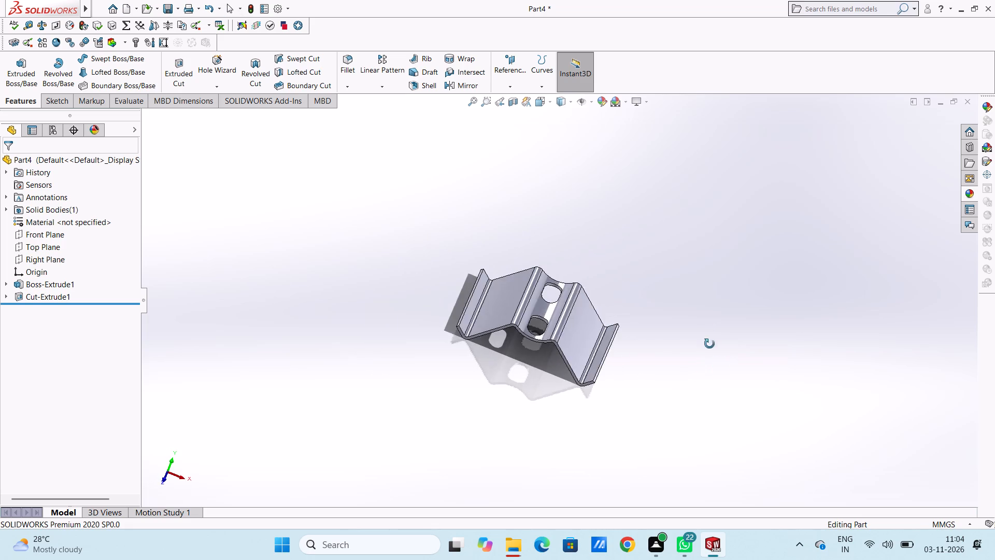
middle_drag(709, 344, 702, 311)
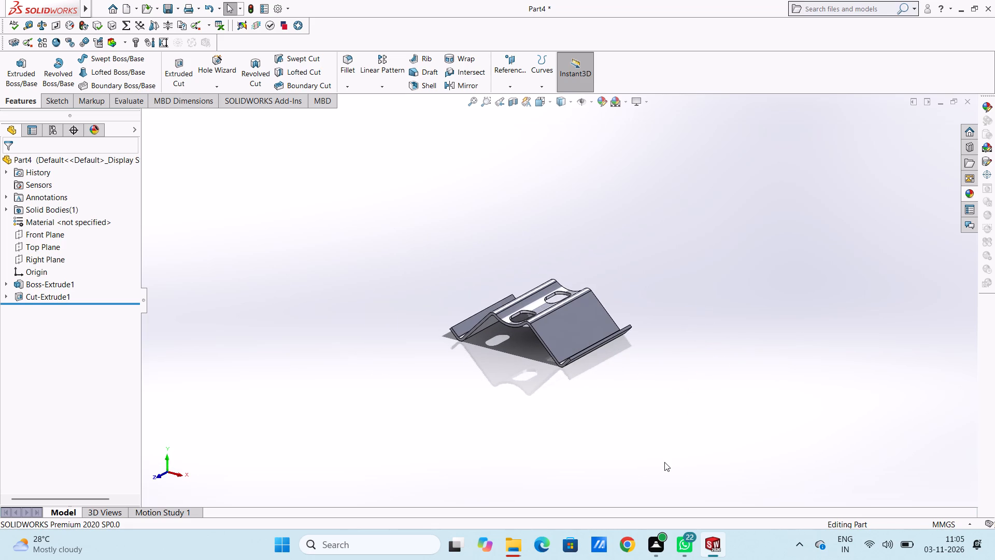
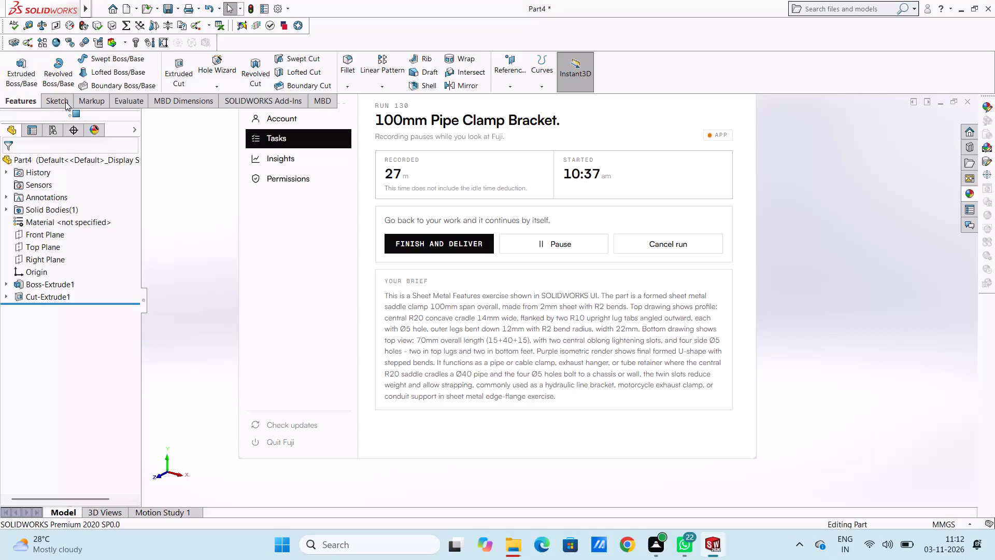
Examine the slotted bent-sheet body from several angles.
click(196, 218)
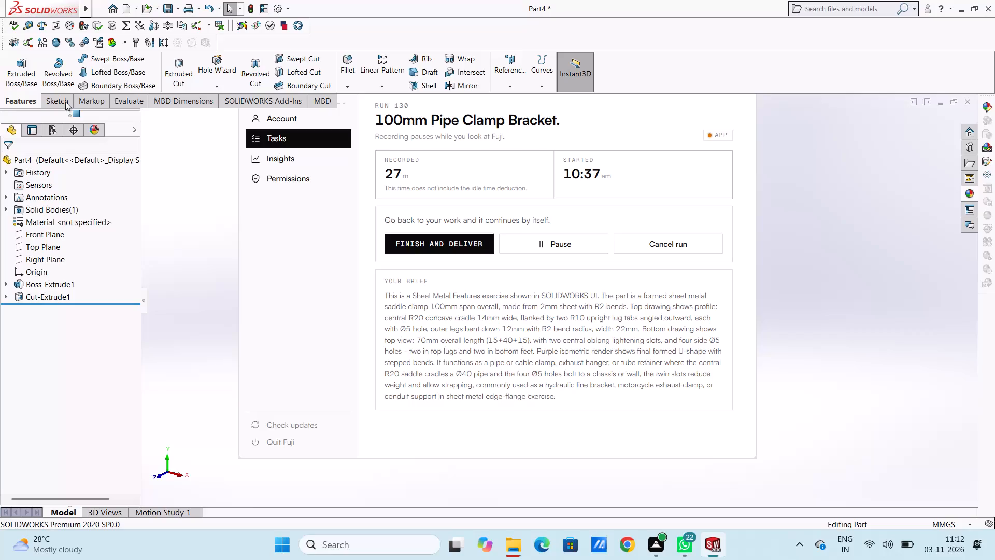
click(62, 98)
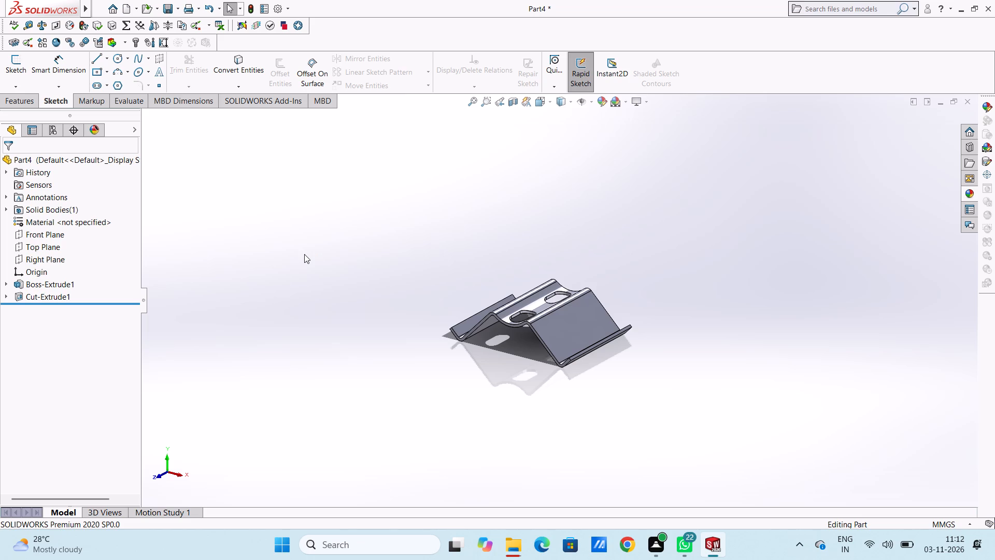
middle_drag(380, 270, 439, 335)
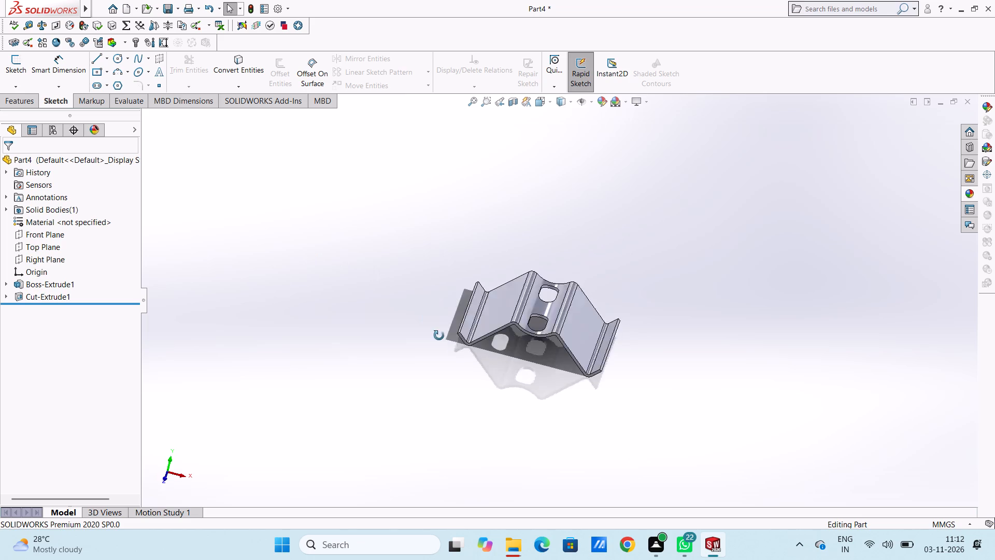
middle_drag(439, 335, 365, 283)
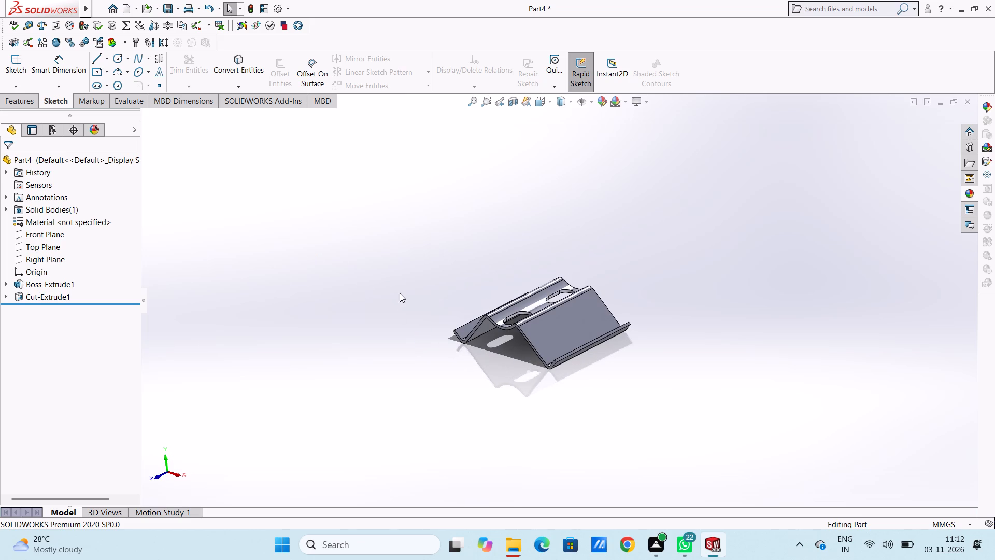
middle_drag(400, 292, 437, 349)
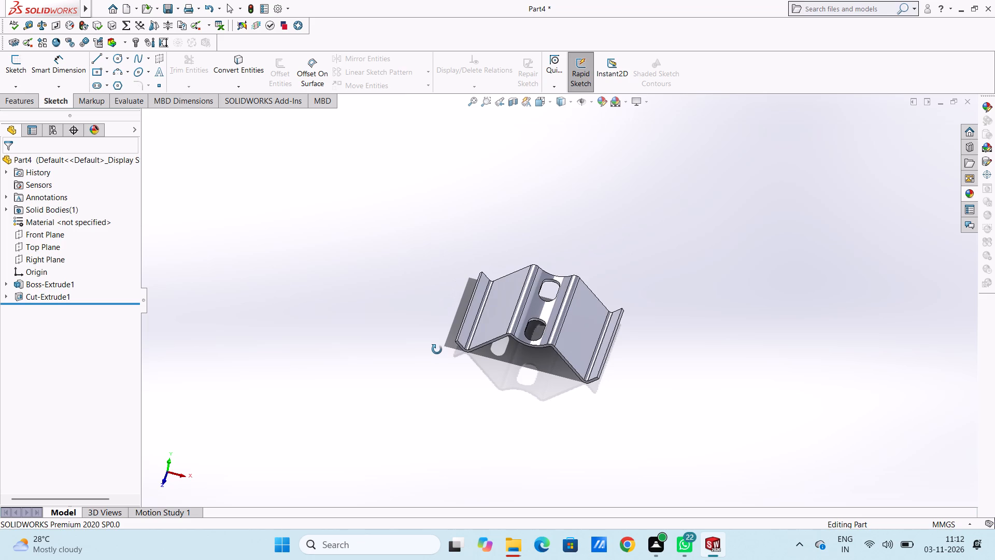
middle_drag(437, 349, 396, 348)
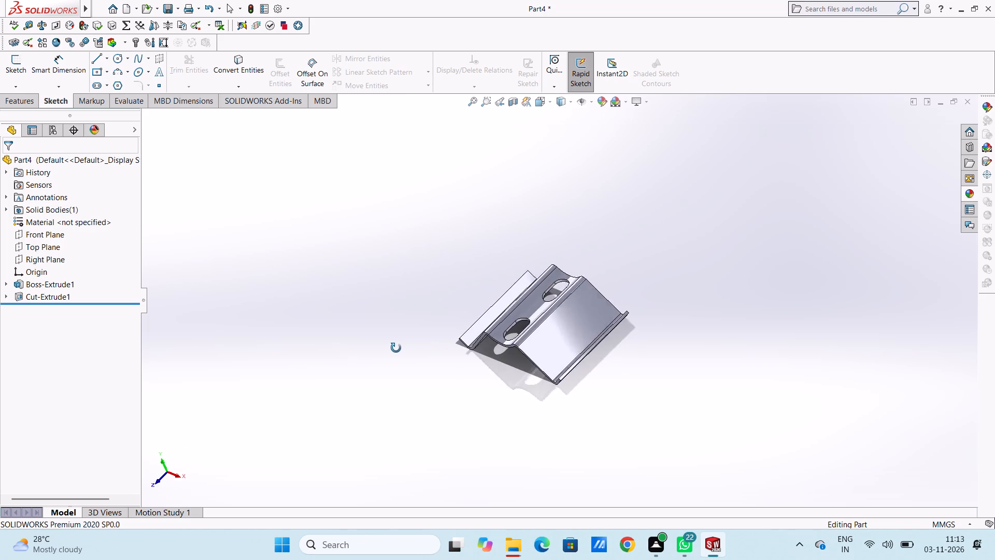
middle_drag(396, 348, 423, 347)
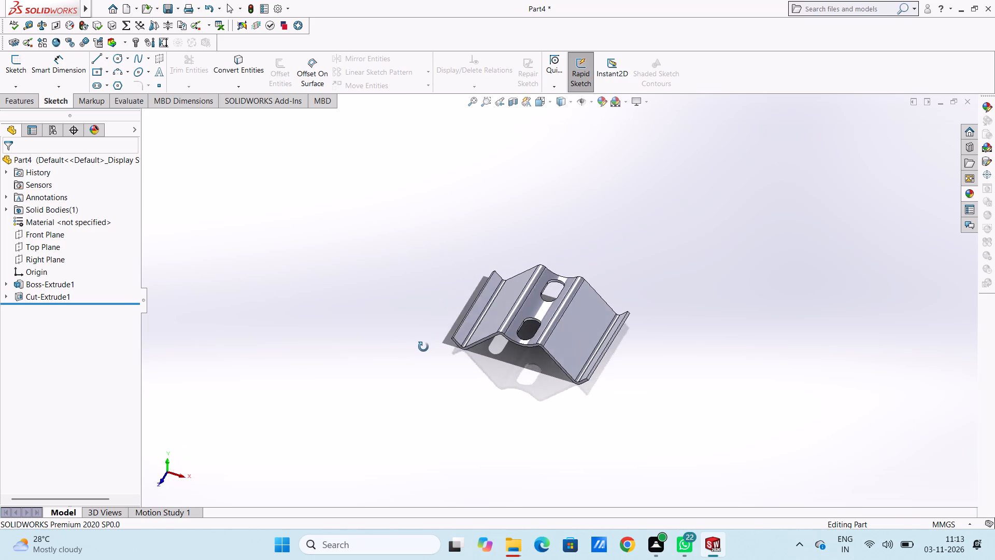
middle_drag(423, 347, 411, 348)
scroll(411, 349, up, 1)
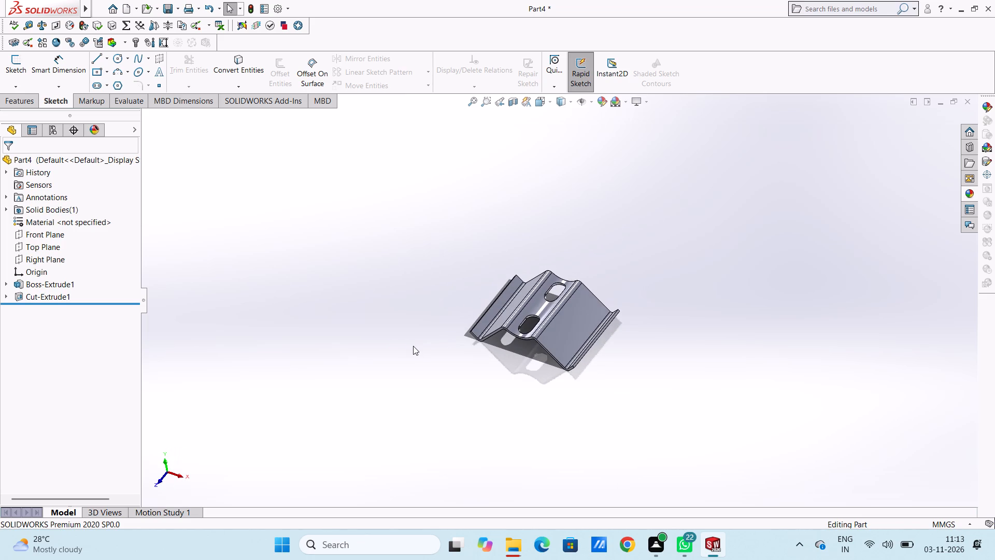
Start a new sketch on the large sloped flank face beside the slotted trough, on the +X side.
key(ctrl+1)
key(ctrl+4)
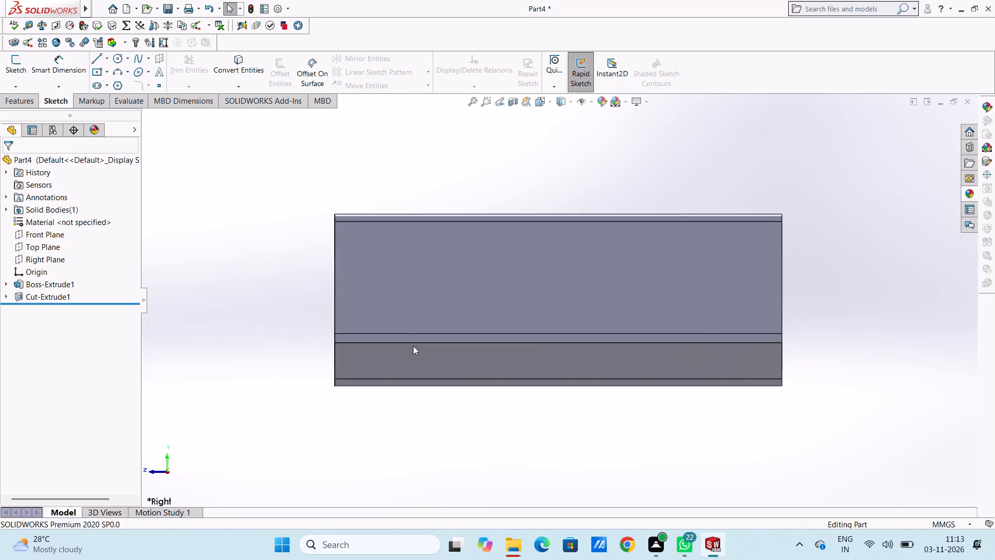
middle_drag(510, 181, 511, 190)
middle_drag(511, 190, 508, 285)
scroll(508, 286, up, 4)
middle_drag(499, 343, 505, 374)
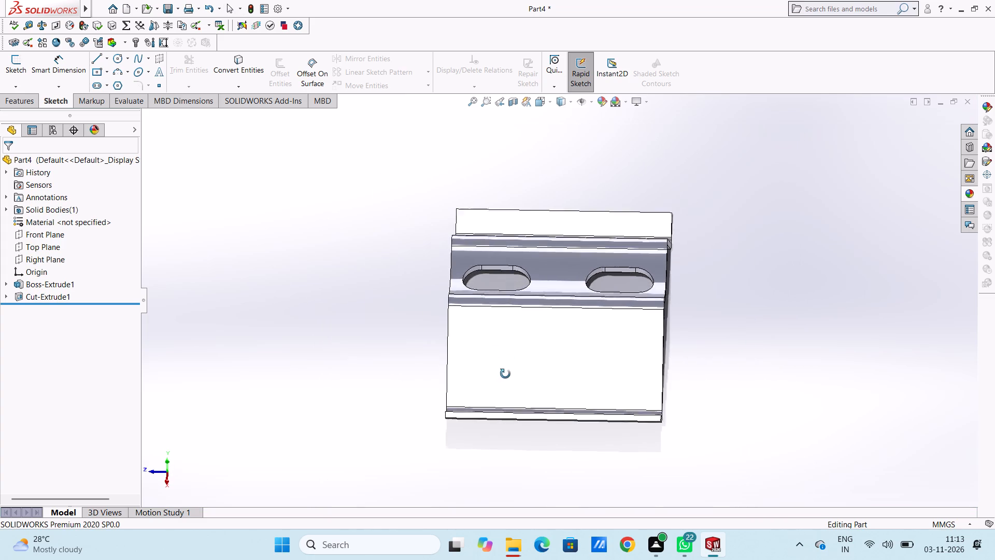
middle_drag(505, 374, 502, 397)
click(559, 391)
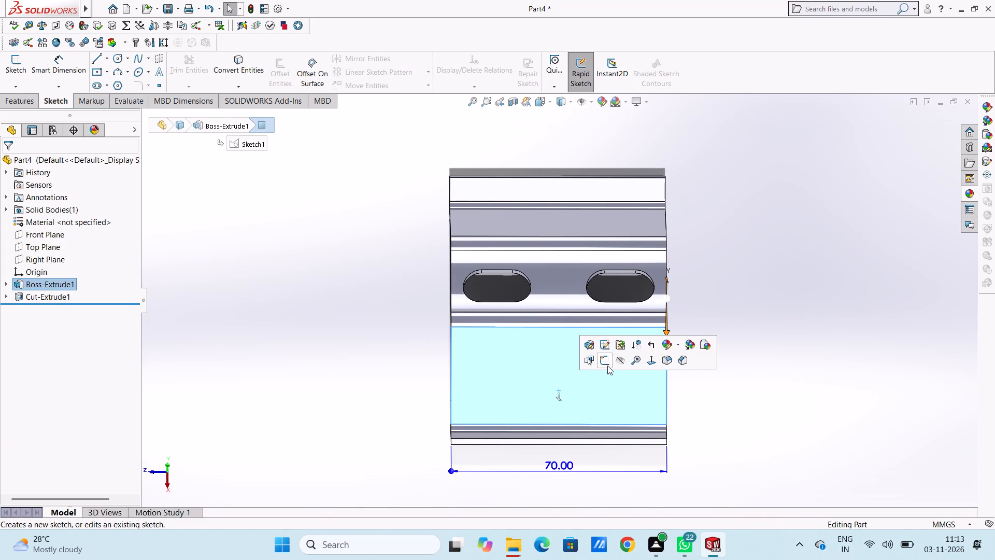
click(606, 363)
click(715, 400)
Sketch two circles of about 3.8 mm radius on the sloped face, level with each other, one near each end.
middle_drag(536, 390, 534, 384)
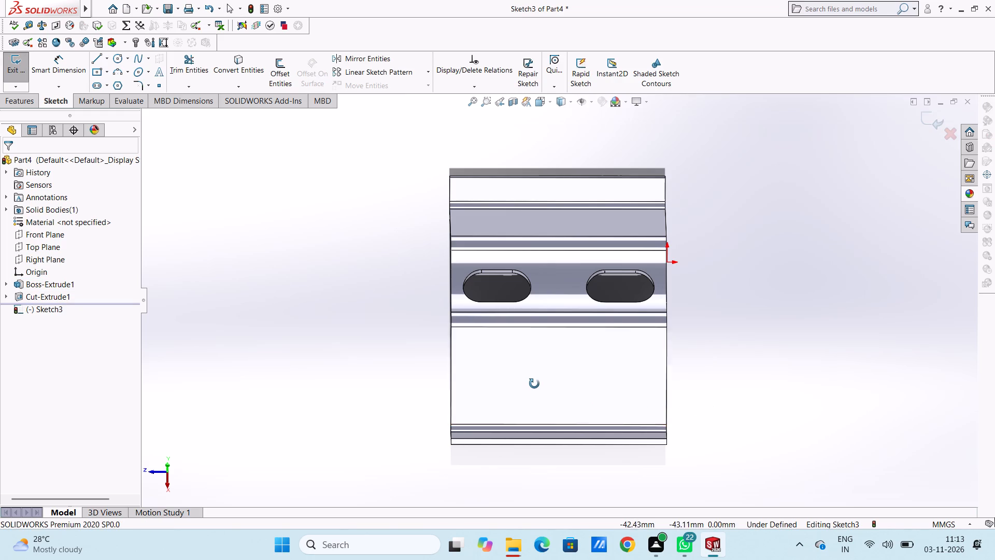
middle_drag(534, 384, 533, 360)
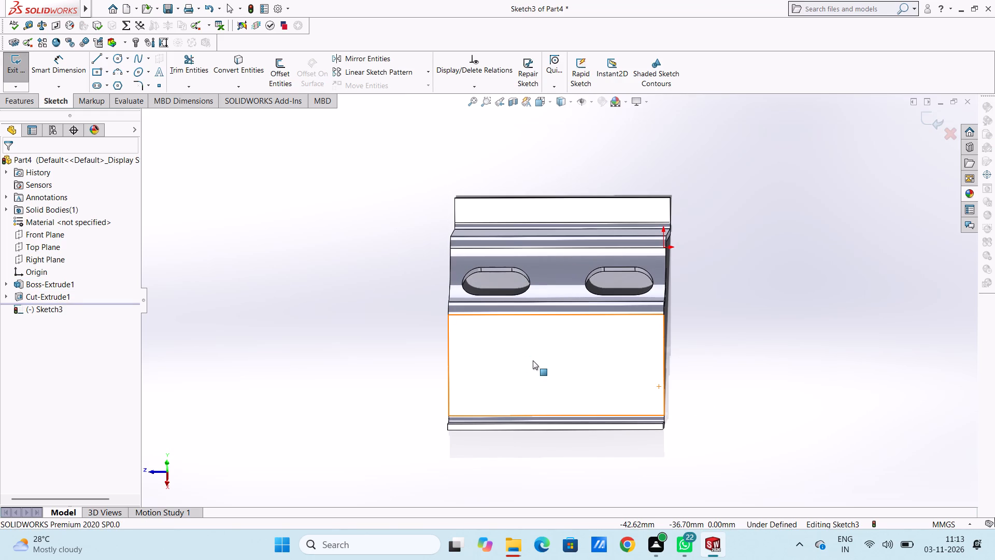
middle_click(533, 360)
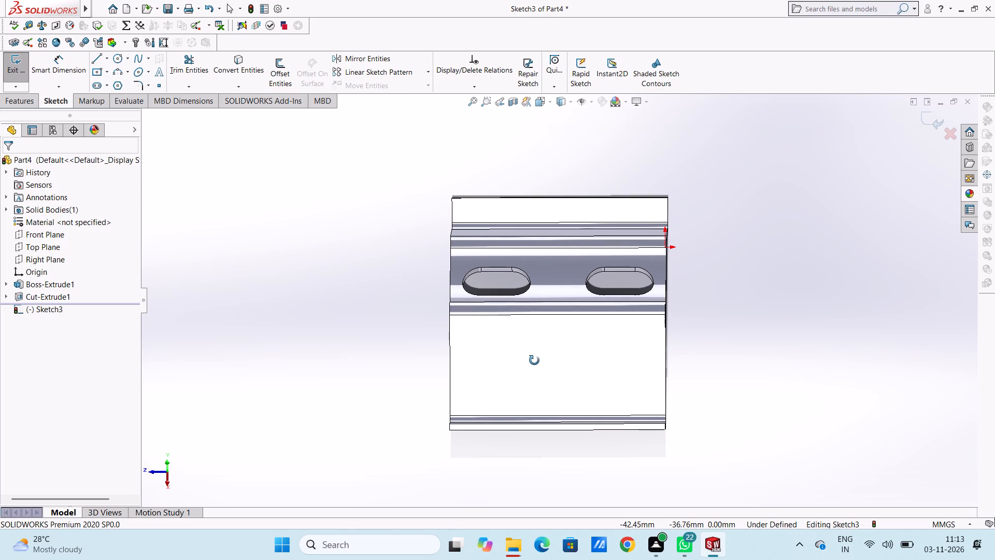
scroll(536, 360, up, 1)
middle_drag(450, 357, 445, 342)
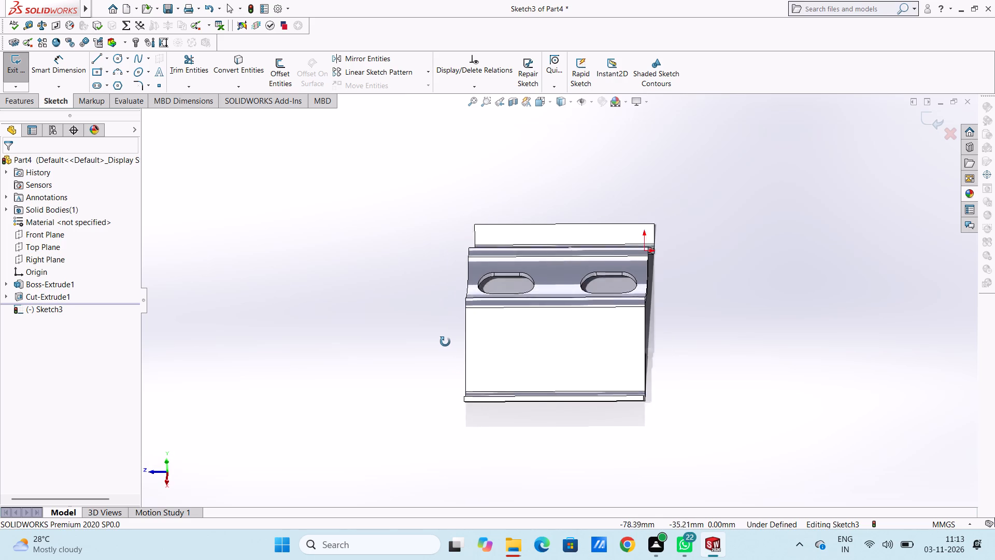
middle_drag(445, 342, 447, 333)
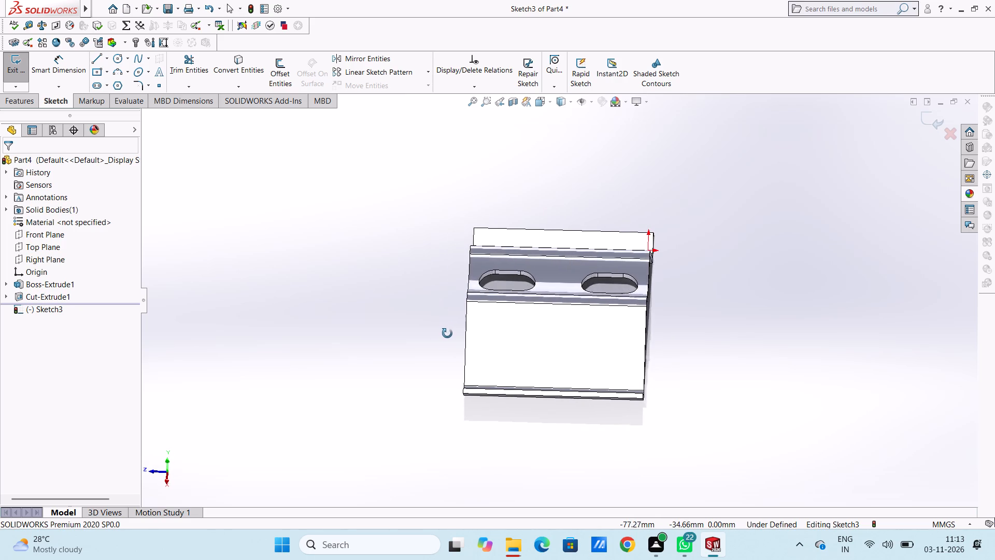
middle_drag(447, 333, 450, 346)
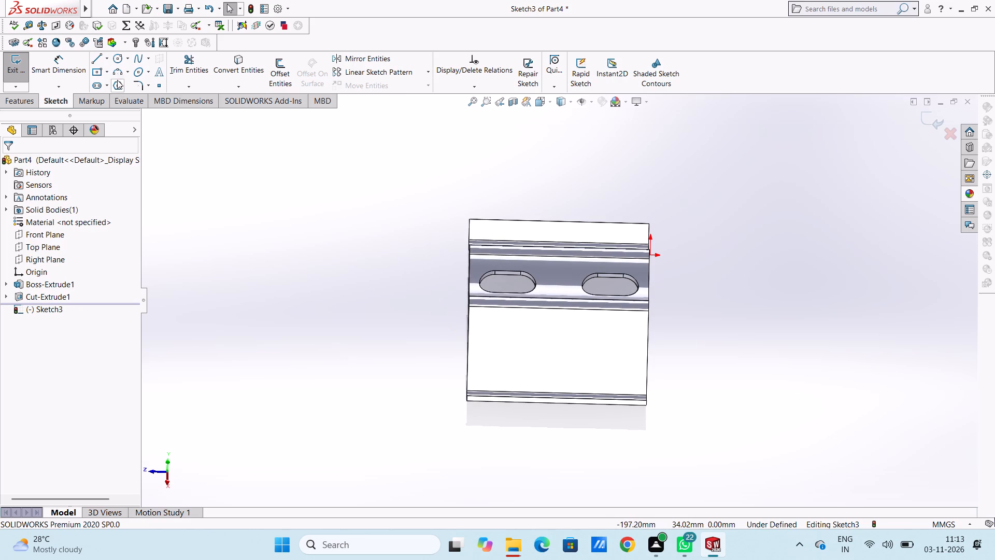
click(117, 57)
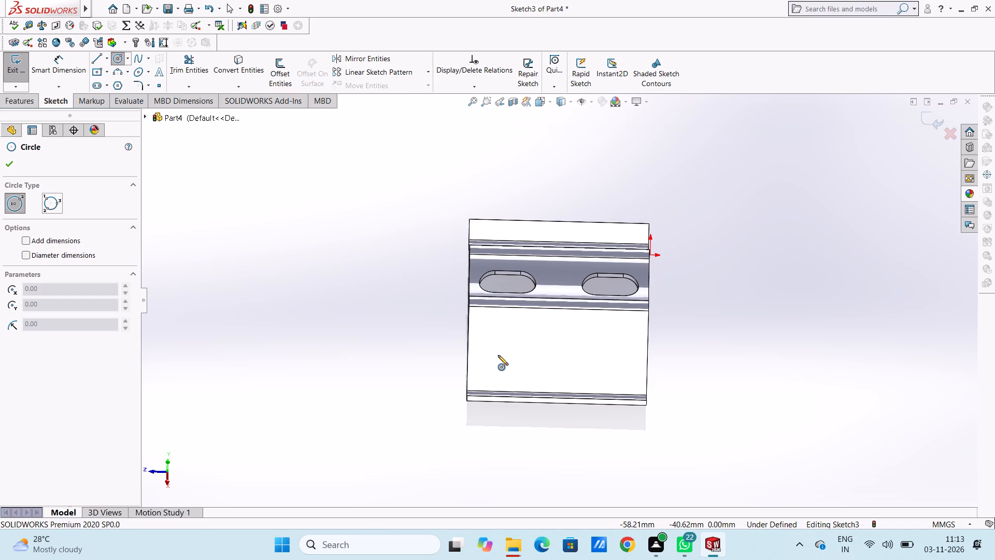
click(498, 355)
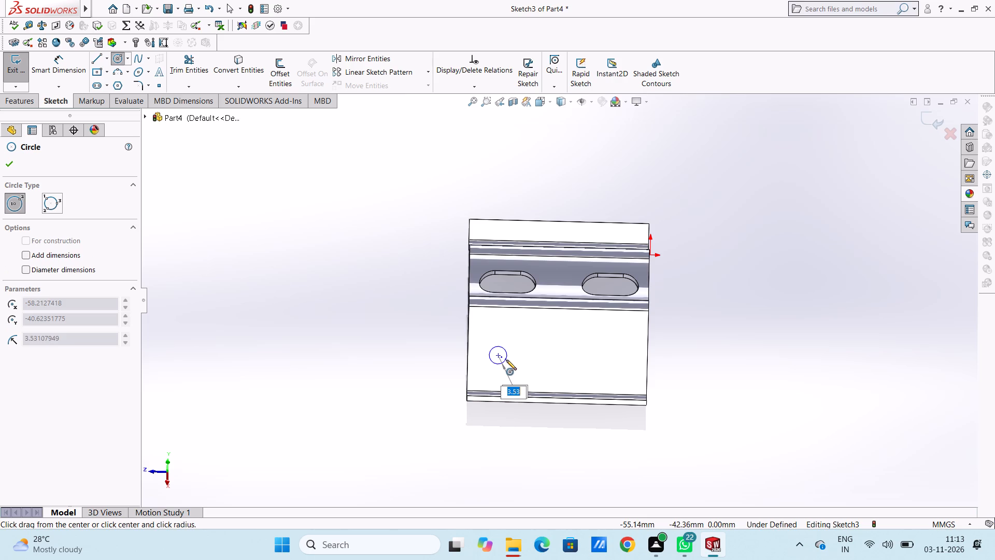
click(506, 360)
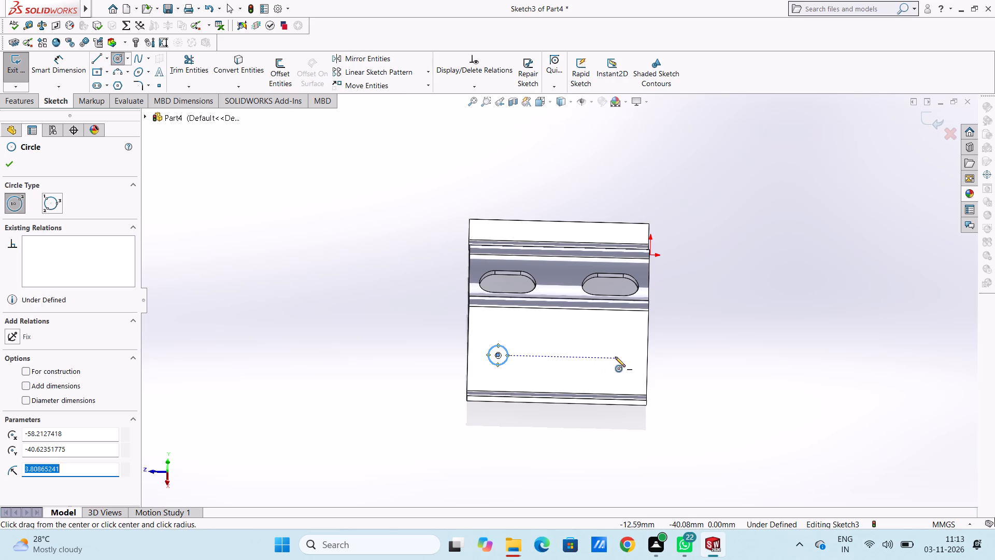
click(618, 355)
click(626, 364)
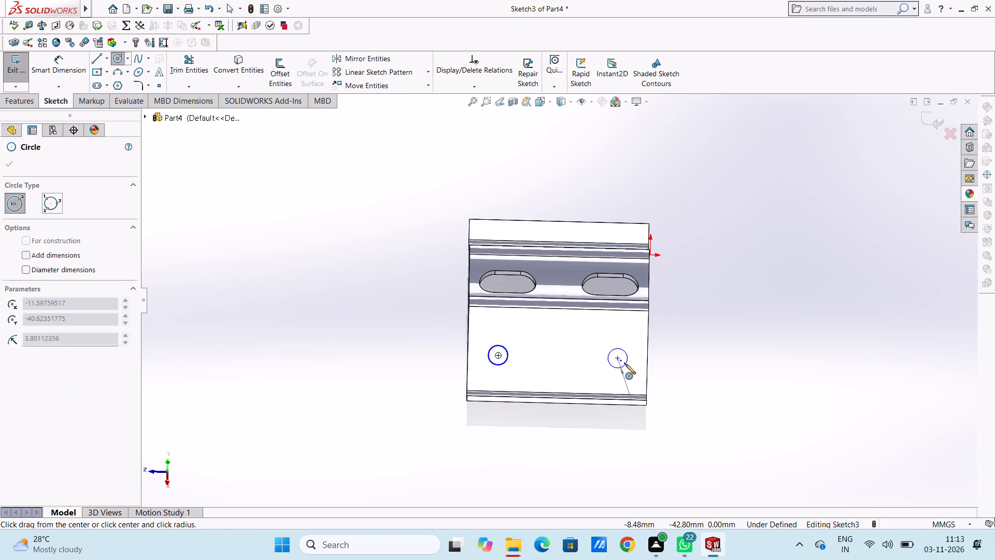
click(7, 164)
click(272, 213)
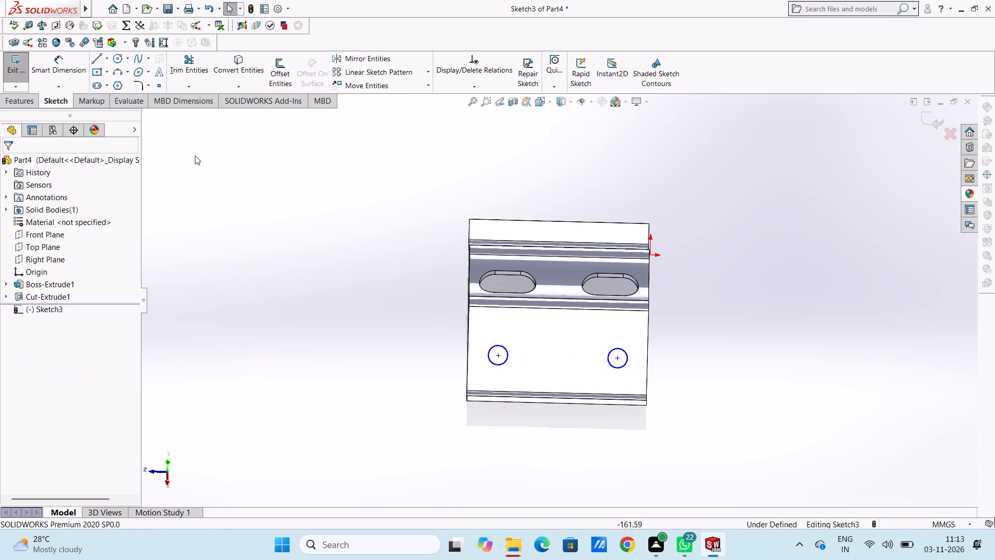
Dimension the diameter of the circle farthest from the origin as 8 mm.
click(77, 67)
click(489, 356)
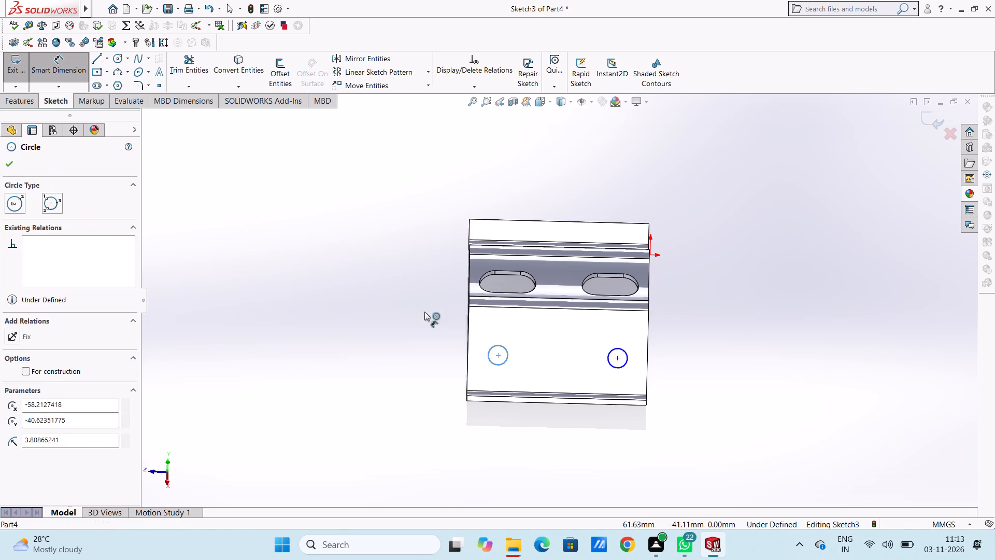
click(329, 266)
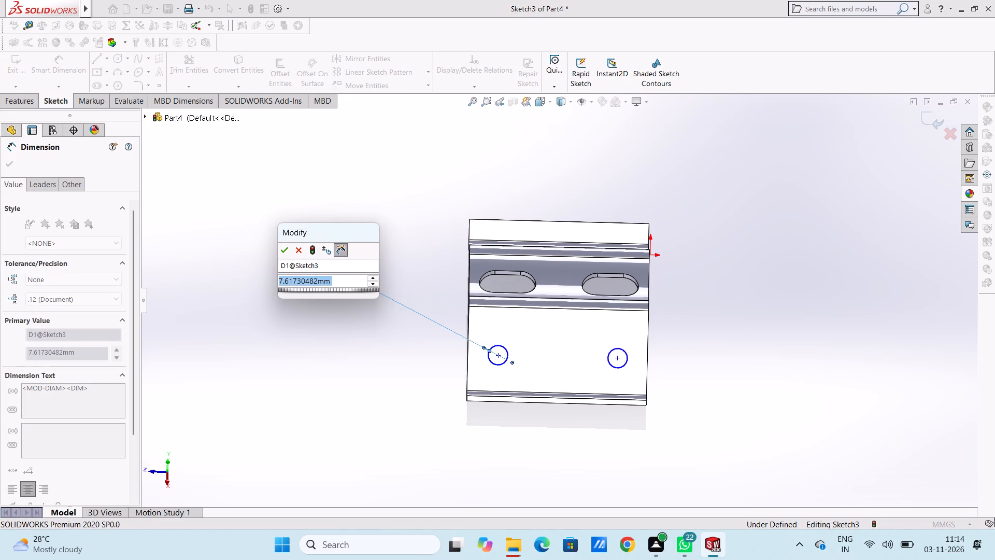
key(8)
key(Return)
click(346, 353)
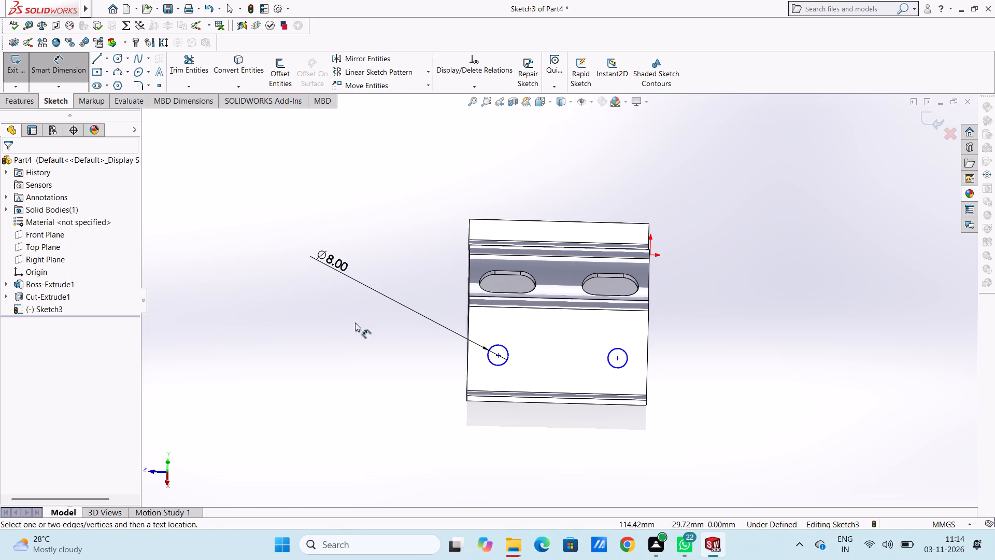
Set that circle's diameter to 6 mm.
double_click(323, 258)
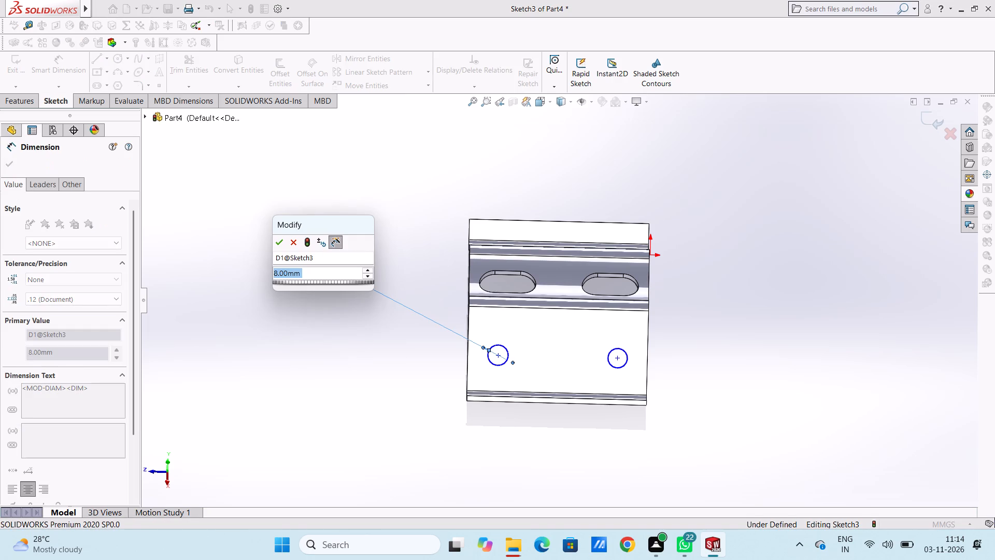
key(6)
key(Return)
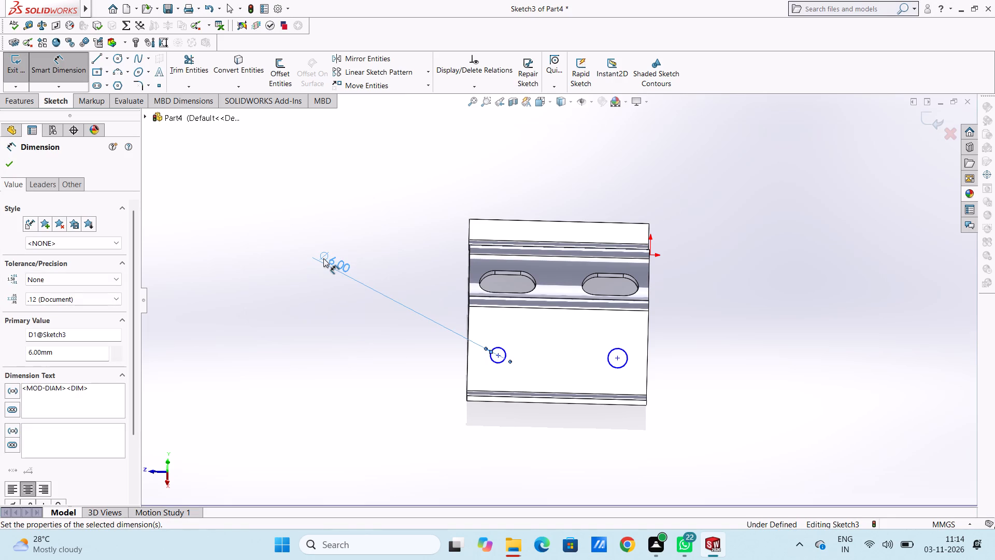
click(365, 225)
Dimension the diameter of the circle nearer the origin as 6 mm.
click(623, 349)
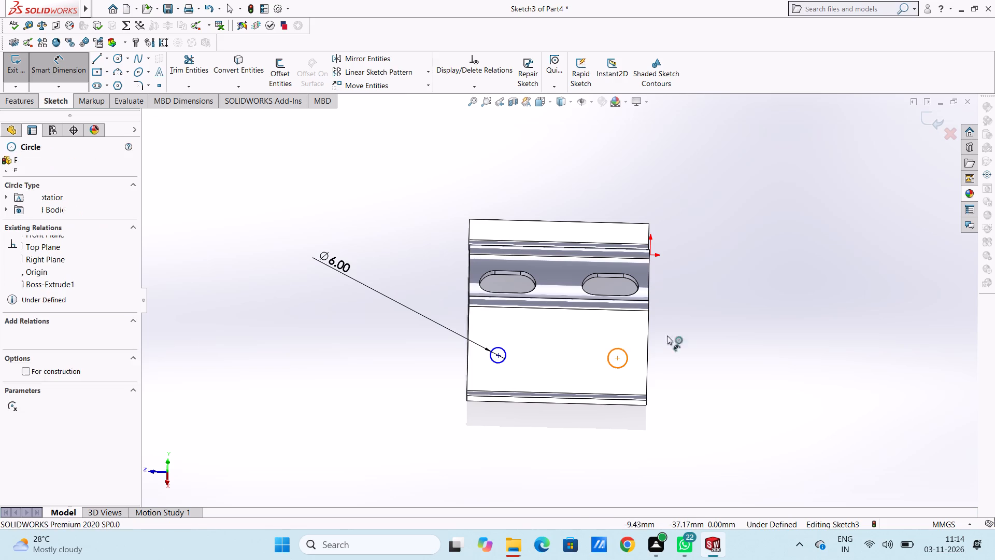
click(798, 296)
key(6)
key(Return)
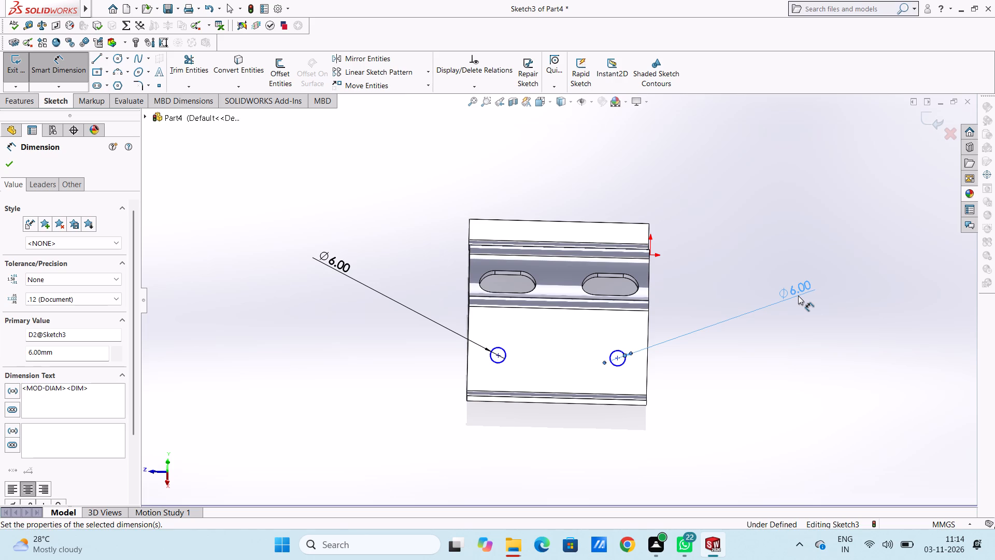
click(792, 354)
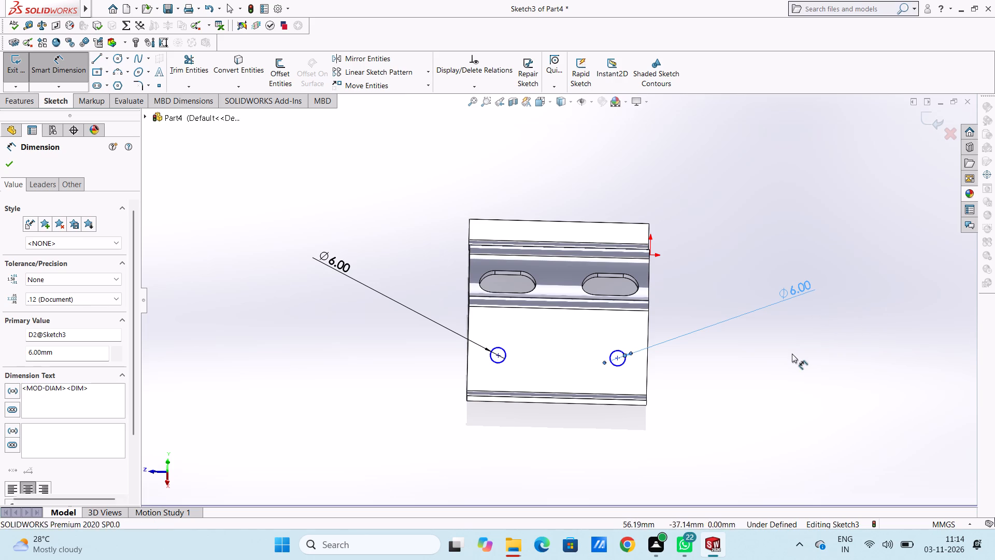
Dimension the centre of the circle farthest from the origin 15 mm from the sloped face's adjacent end edge.
middle_drag(718, 375, 726, 361)
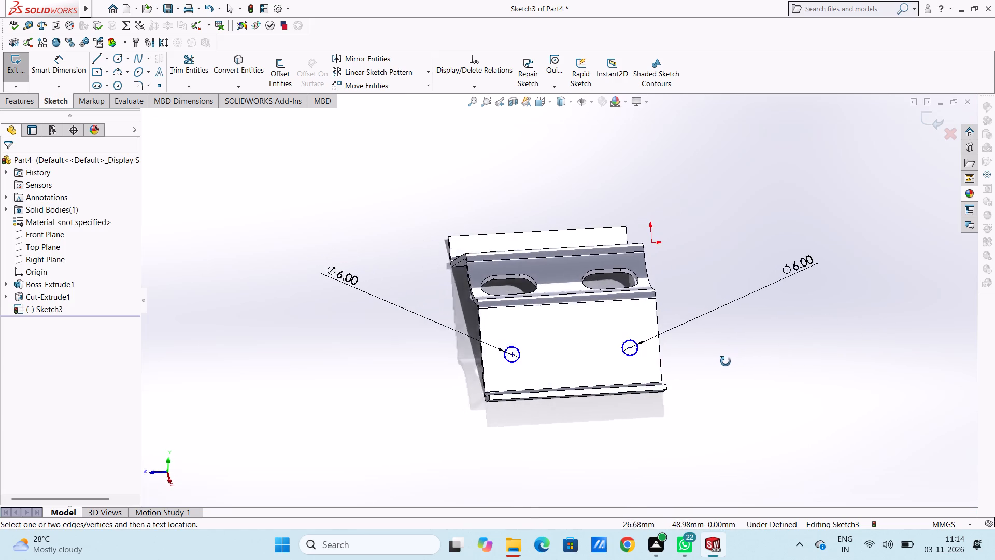
middle_drag(726, 361, 711, 364)
click(464, 357)
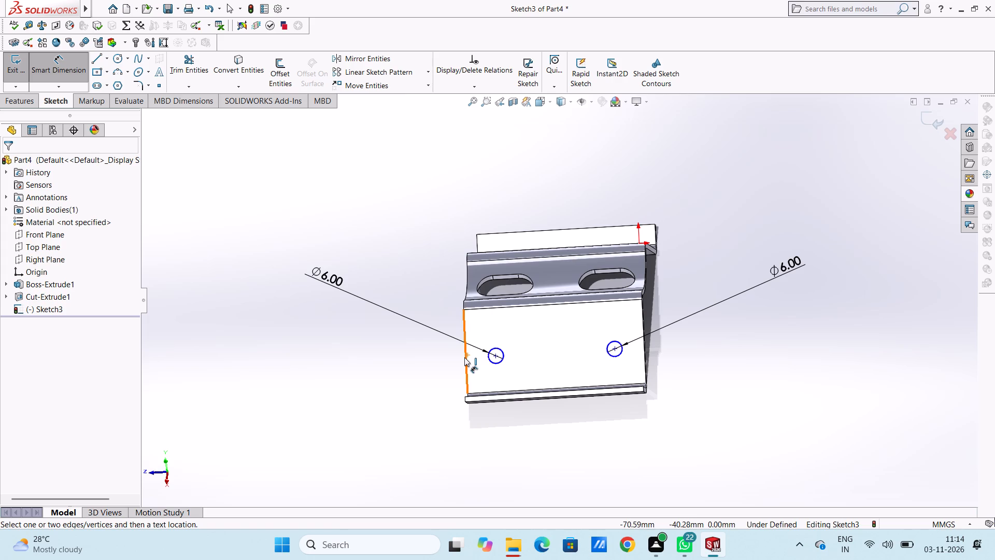
click(494, 356)
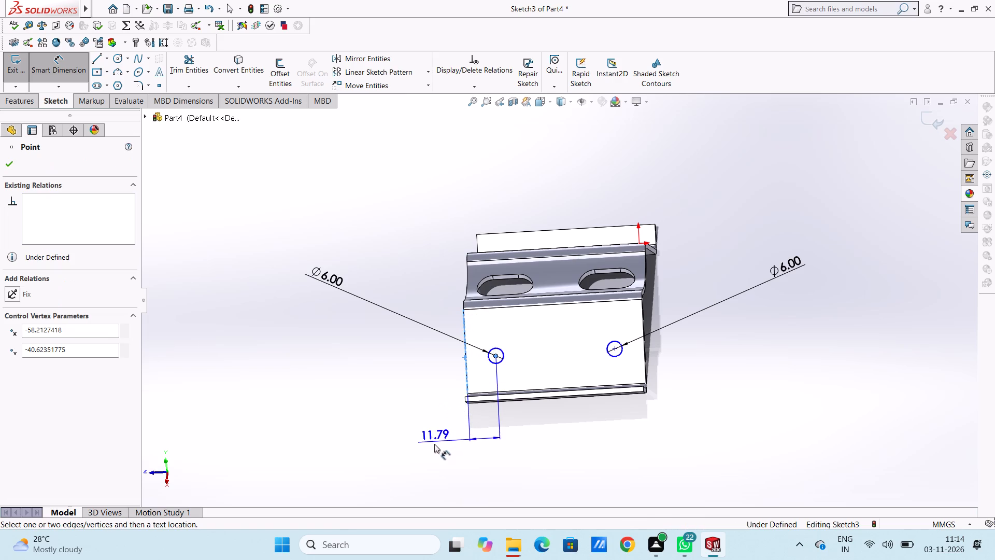
click(432, 448)
text(15)
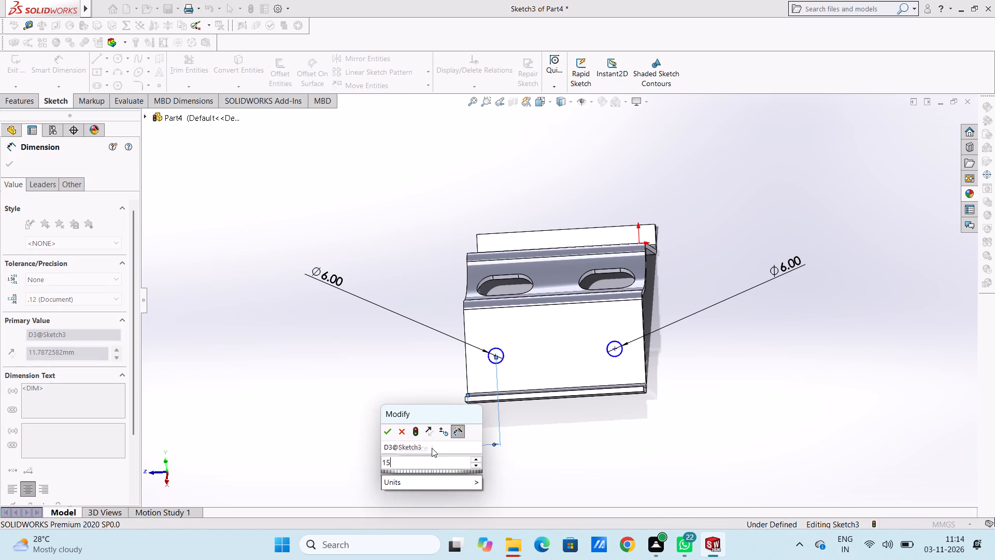
key(Return)
click(755, 372)
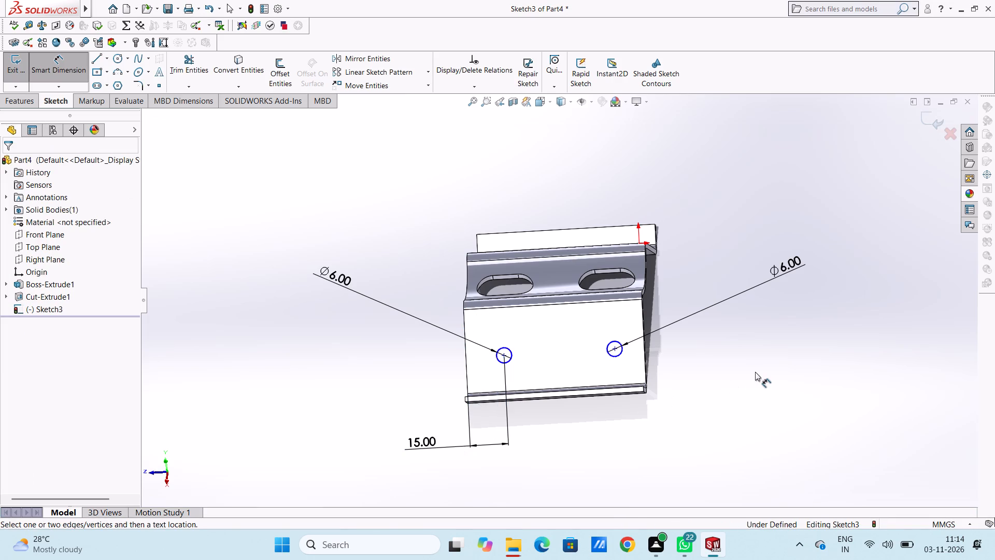
Dimension the centre of the circle nearer the origin 15 mm from its adjacent end edge.
click(616, 349)
click(645, 352)
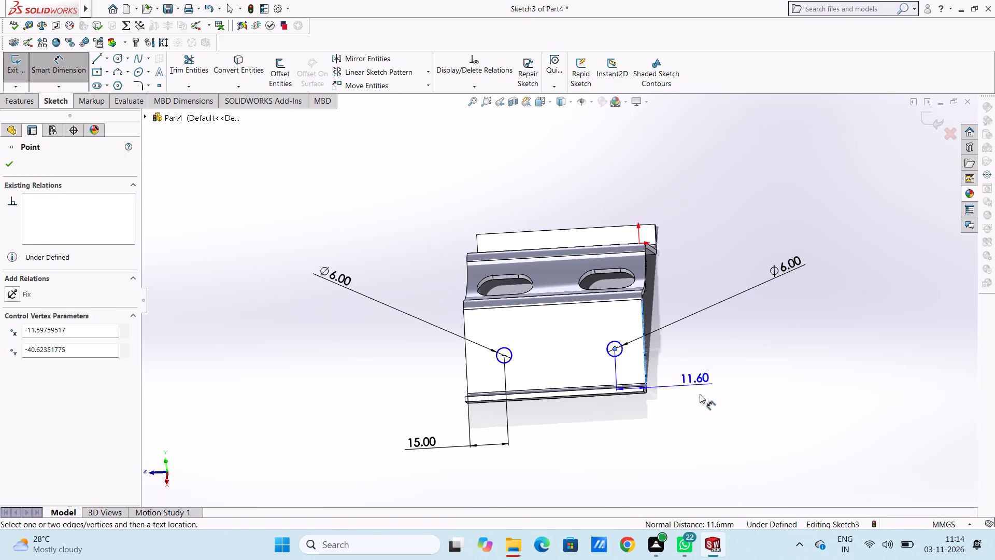
click(723, 451)
text(15)
key(Return)
click(728, 335)
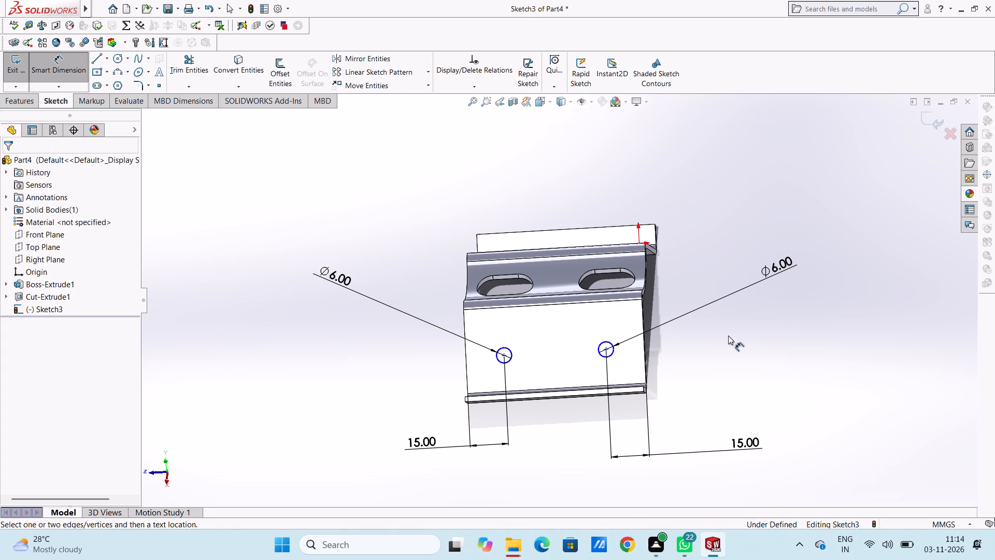
Dimension the distance between the two circle centres as 40 mm.
middle_drag(728, 335, 734, 337)
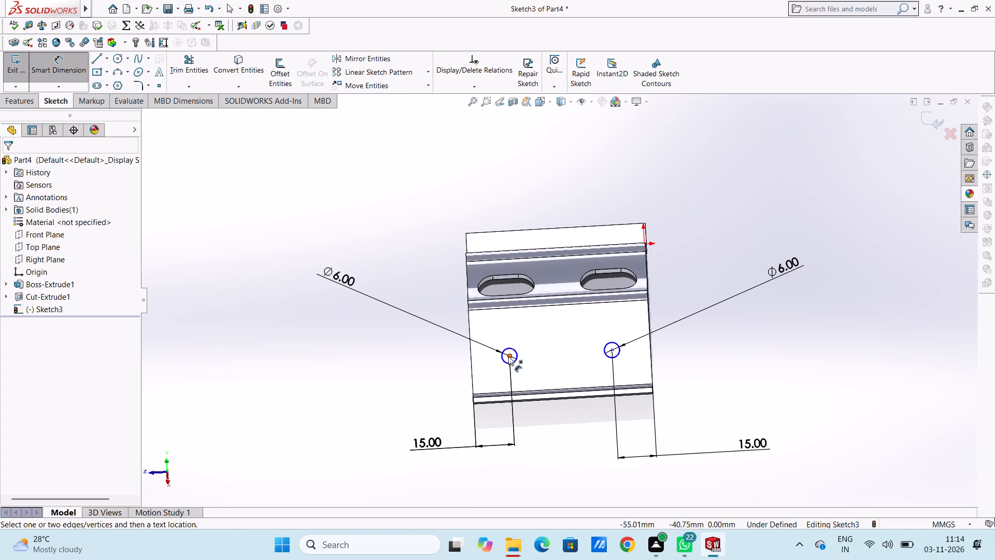
click(508, 356)
click(611, 350)
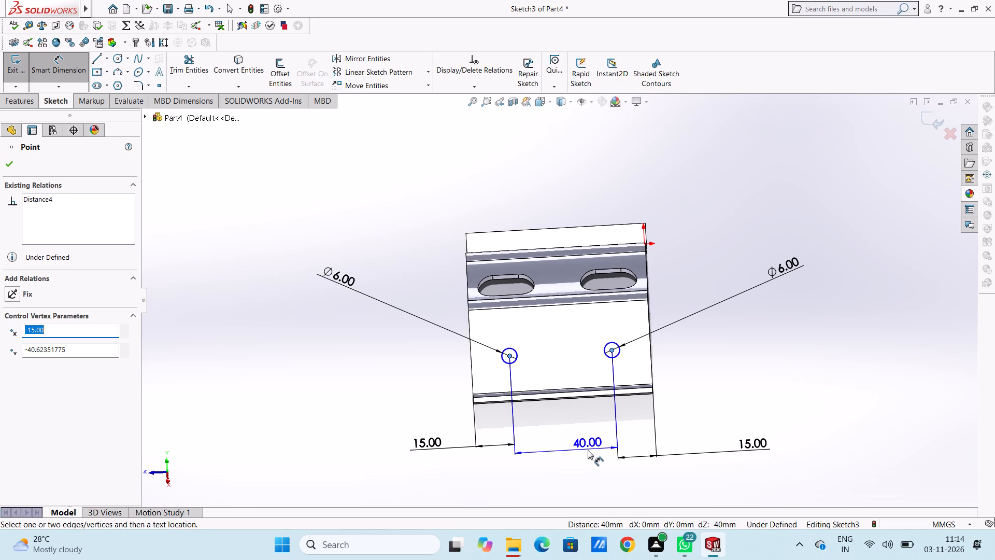
click(588, 451)
double_click(543, 429)
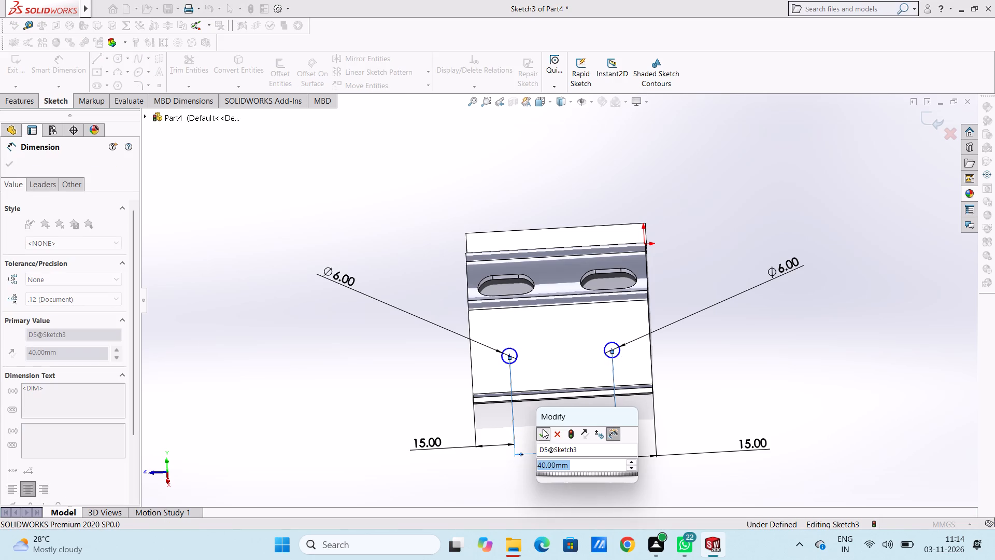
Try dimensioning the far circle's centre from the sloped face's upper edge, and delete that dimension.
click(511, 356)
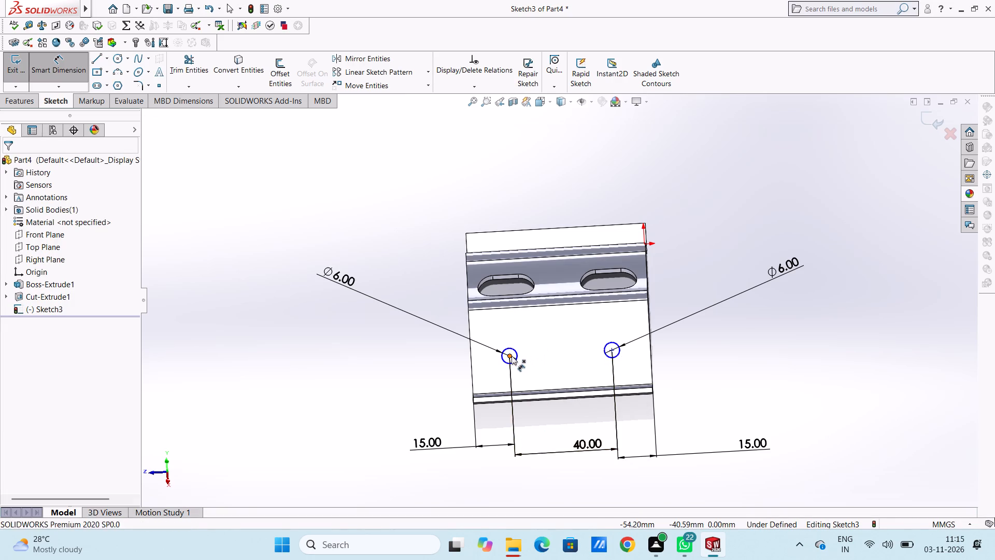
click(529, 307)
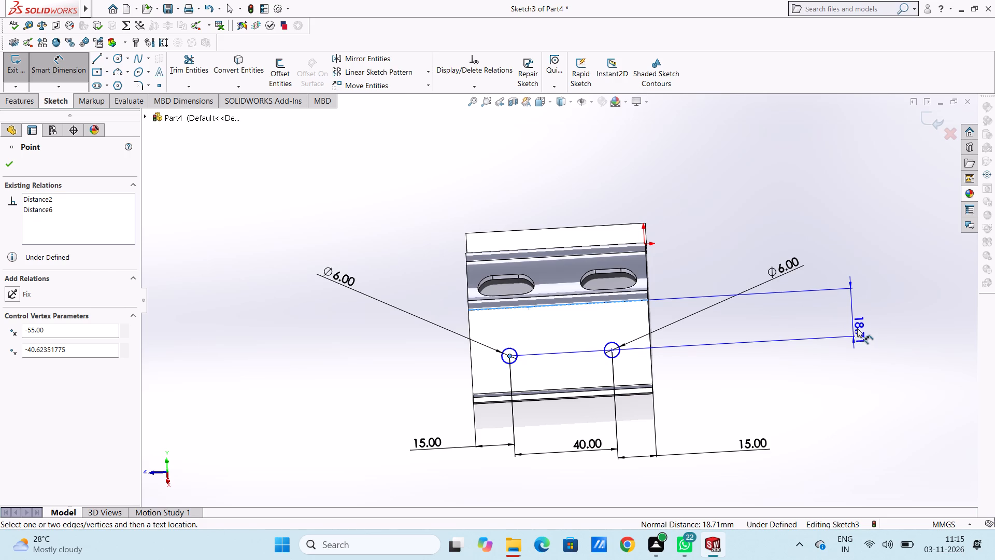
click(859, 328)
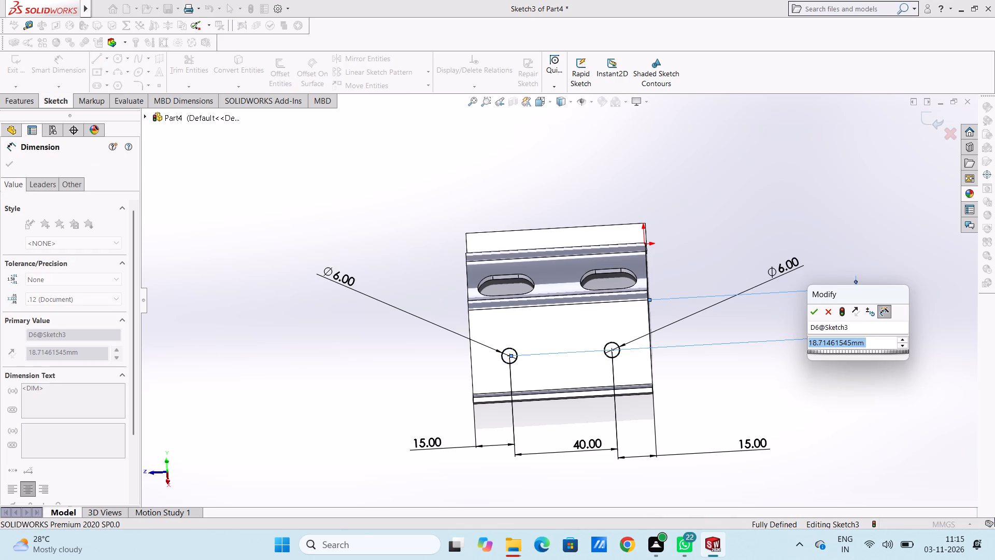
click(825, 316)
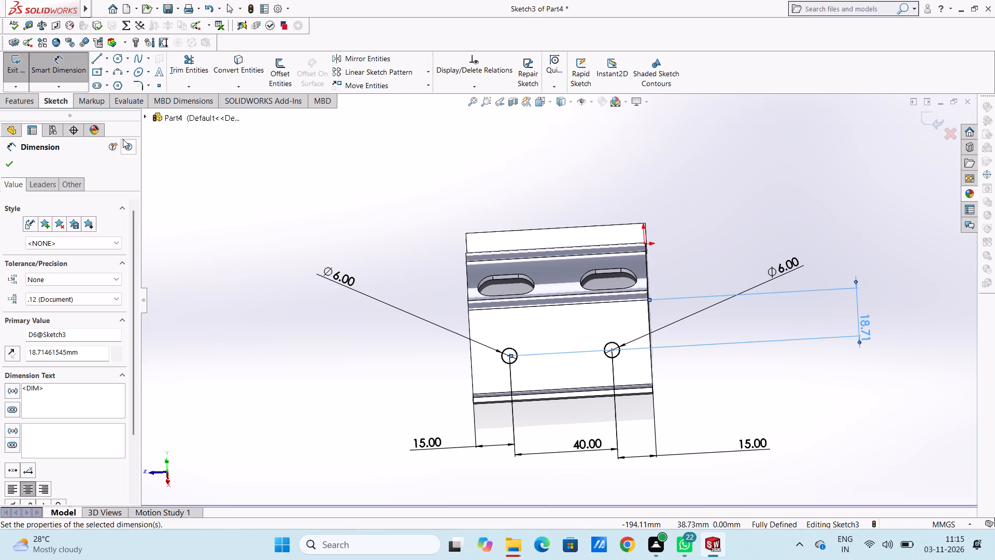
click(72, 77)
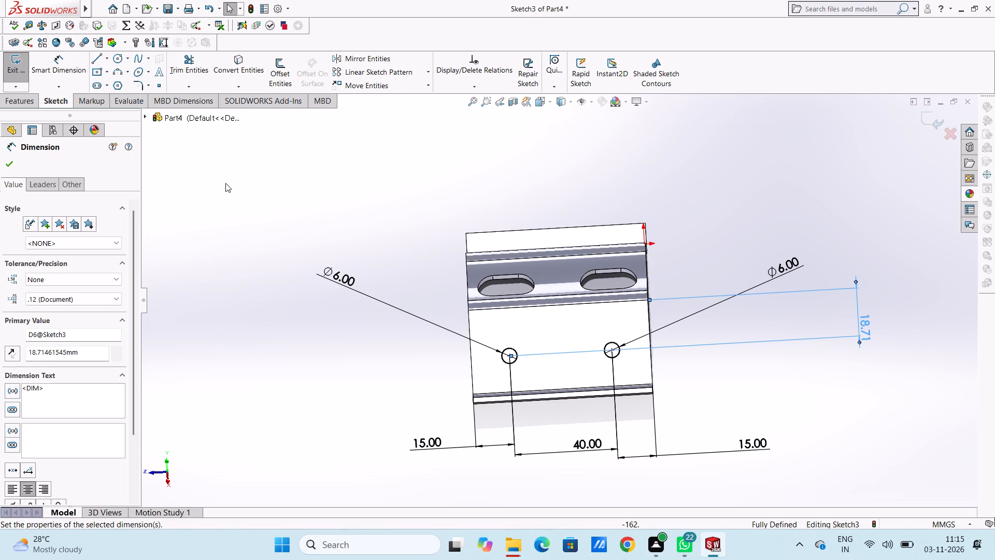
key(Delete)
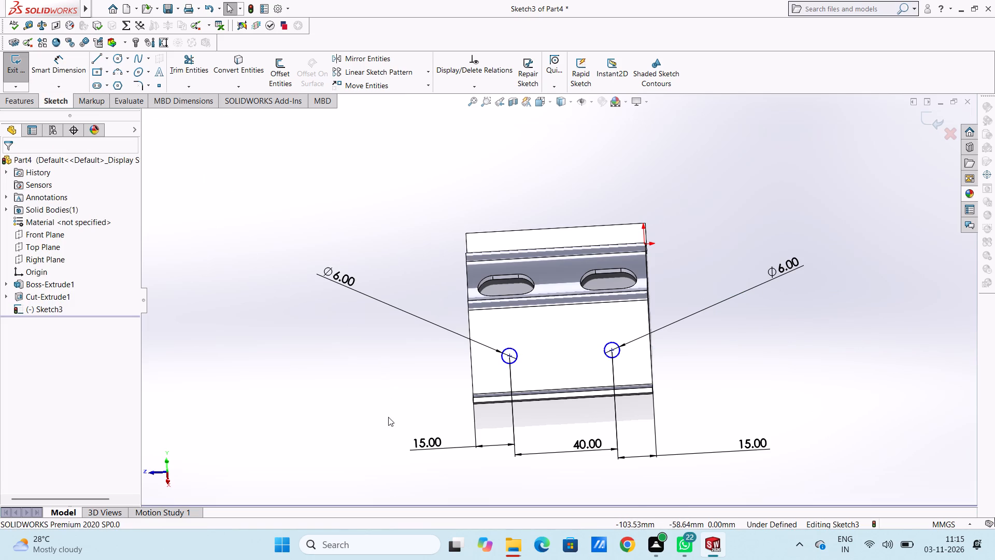
Dimension the centre of the circle farthest from the origin 15 mm above the sloped flank's lower edge.
middle_drag(388, 417, 432, 352)
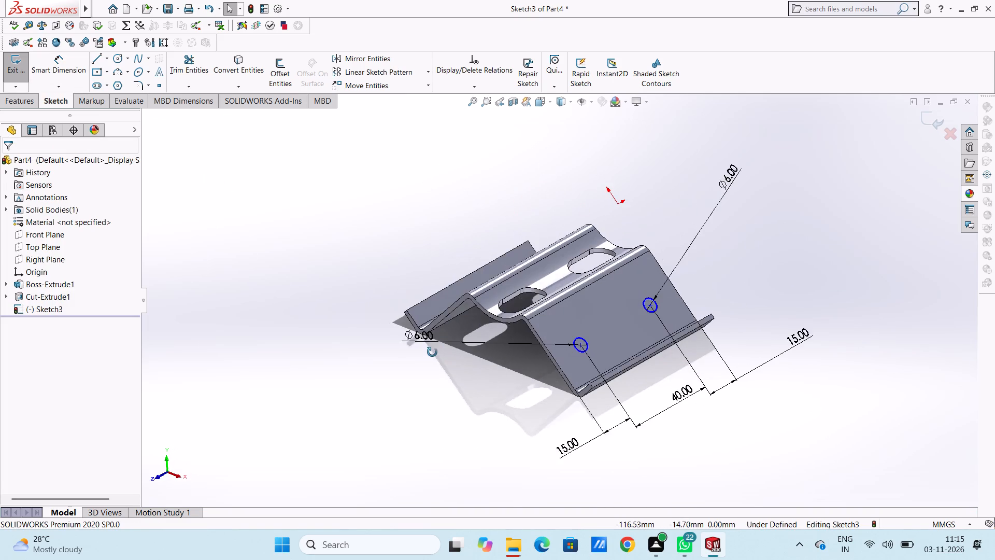
middle_drag(432, 352, 448, 370)
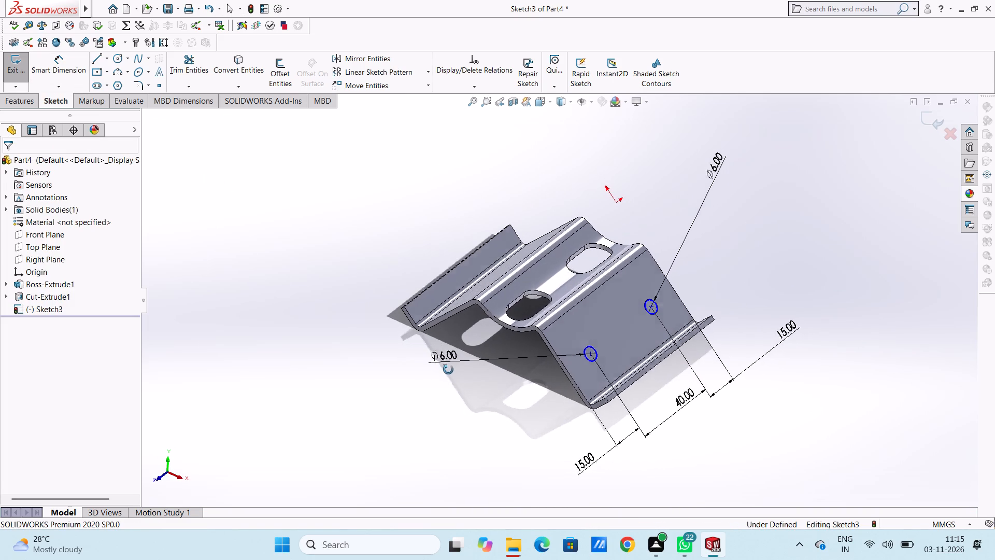
middle_drag(448, 370, 449, 370)
click(62, 71)
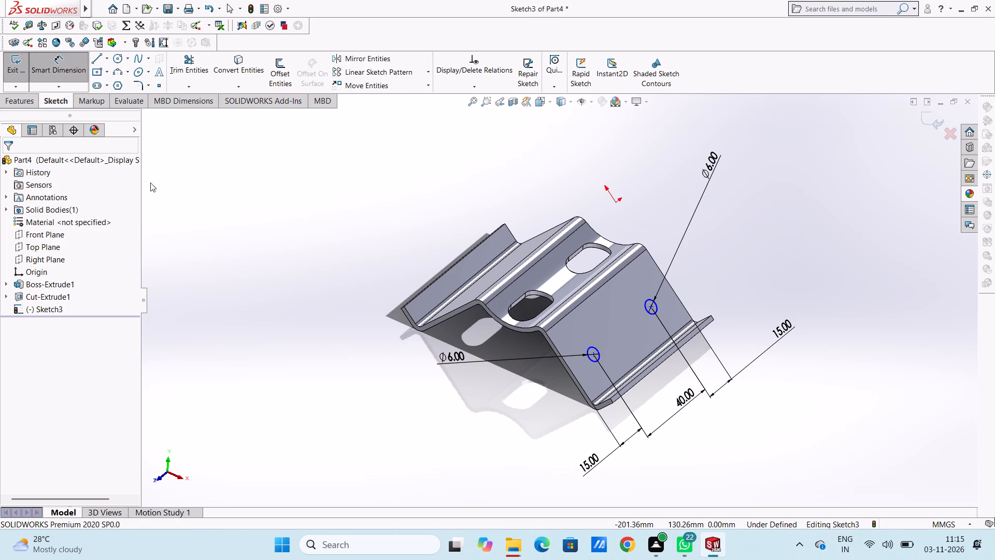
click(595, 356)
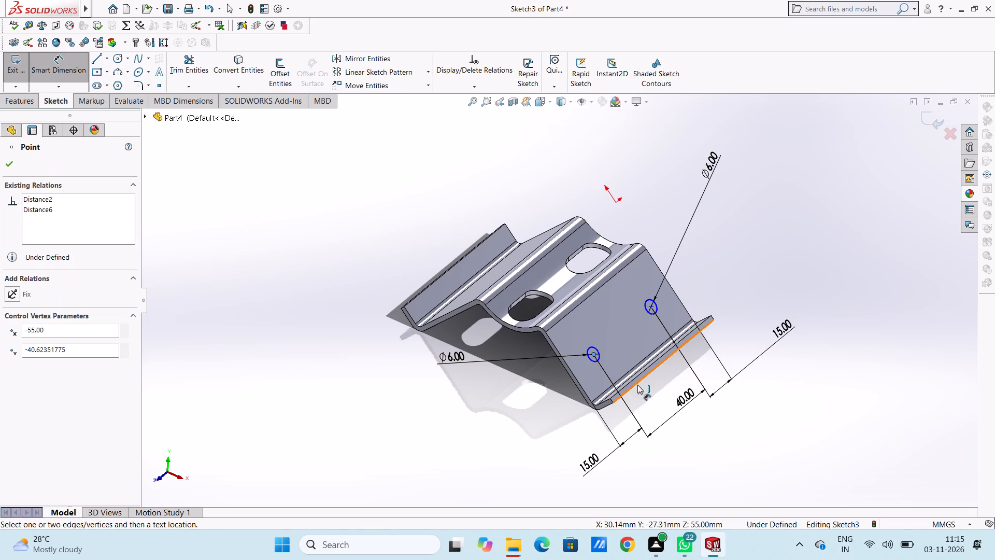
click(637, 385)
click(475, 444)
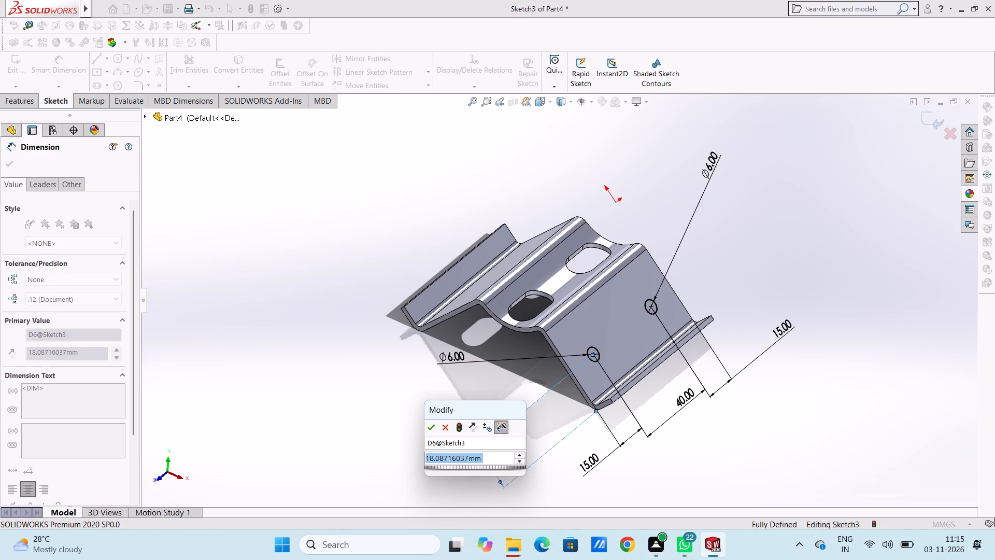
text(15)
key(Return)
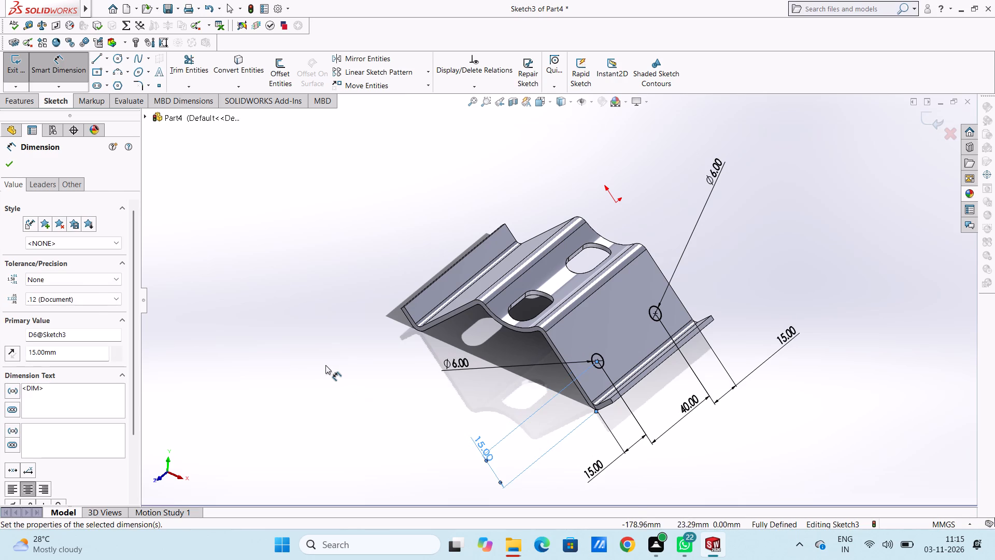
click(325, 365)
Cut-extrude the two 6 mm circles through the sloped flank with a blind depth of 70 mm.
middle_drag(408, 374, 356, 370)
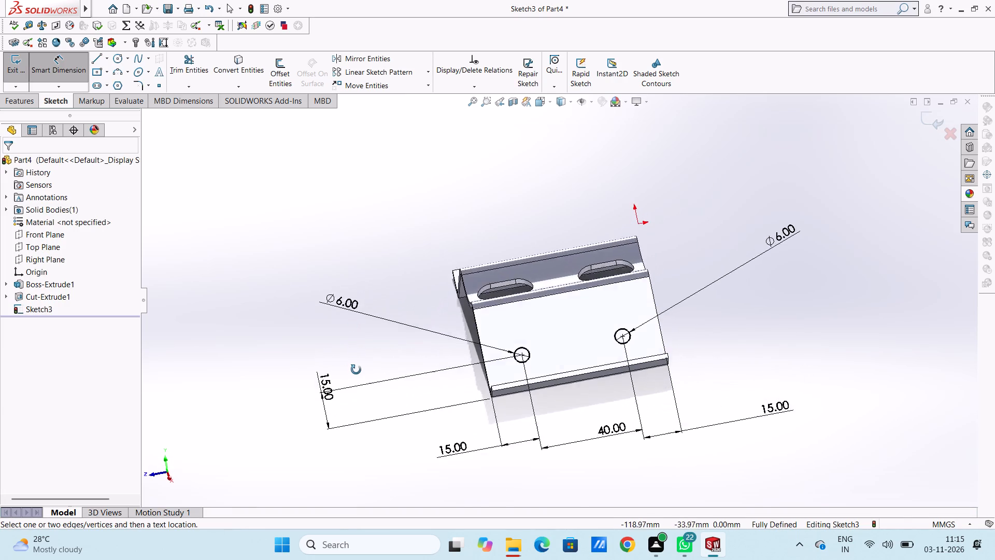
middle_drag(356, 370, 370, 395)
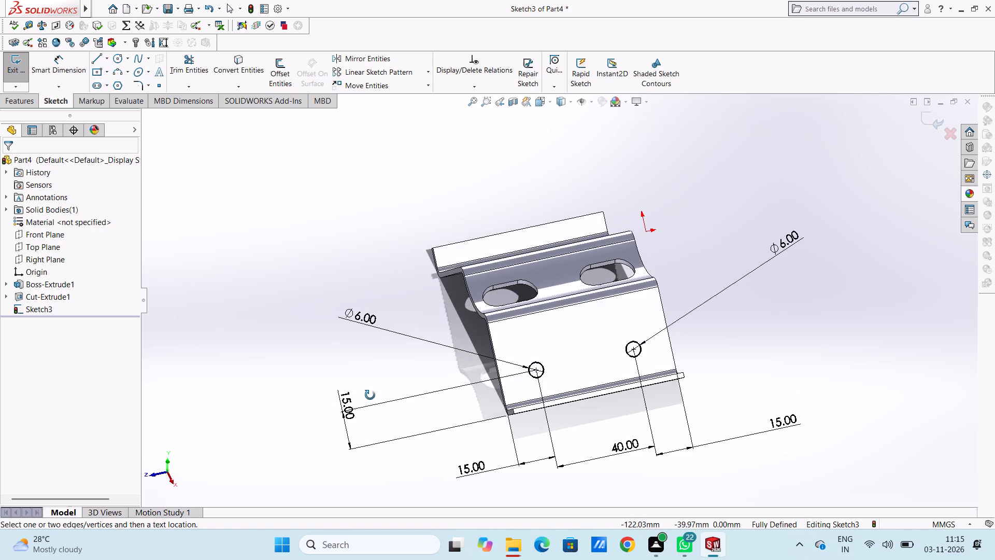
middle_drag(370, 395, 424, 345)
click(60, 69)
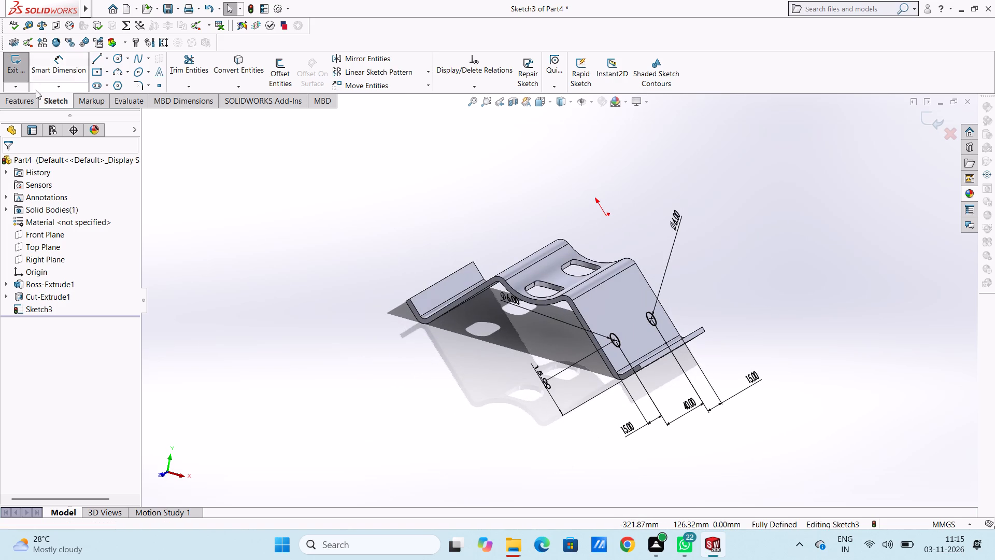
click(24, 99)
click(183, 71)
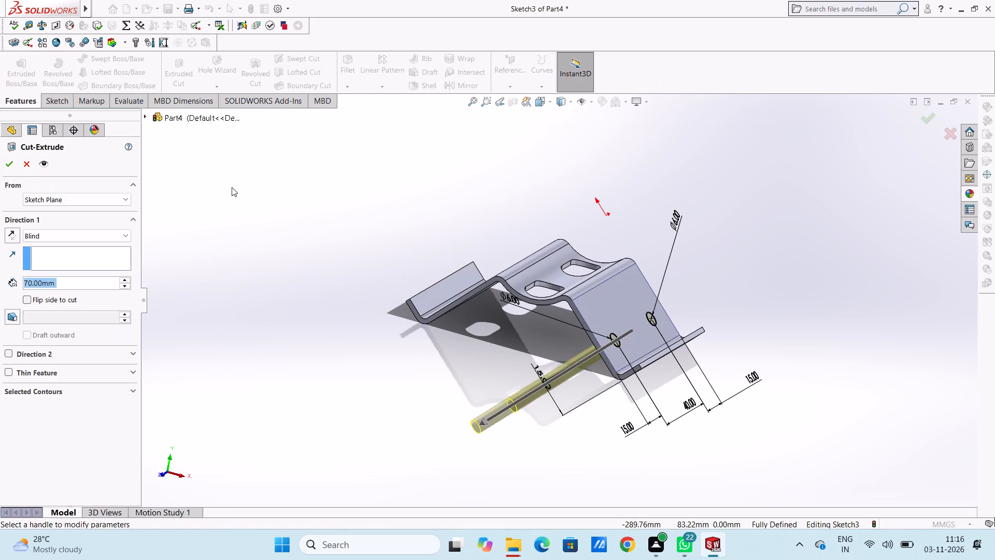
click(8, 164)
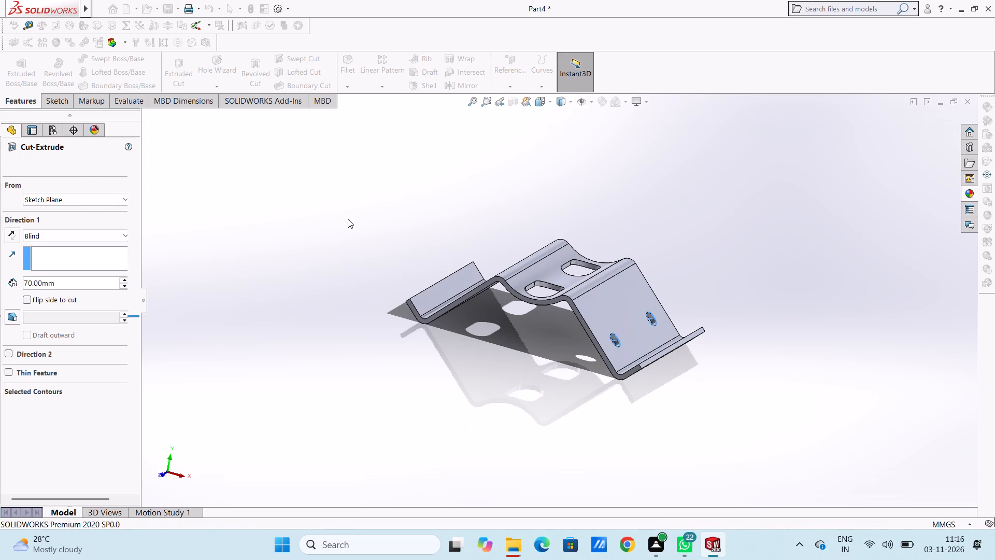
click(348, 219)
Examine the bracket from several sides, including the cut holes and the opposite flank.
middle_drag(340, 255, 296, 307)
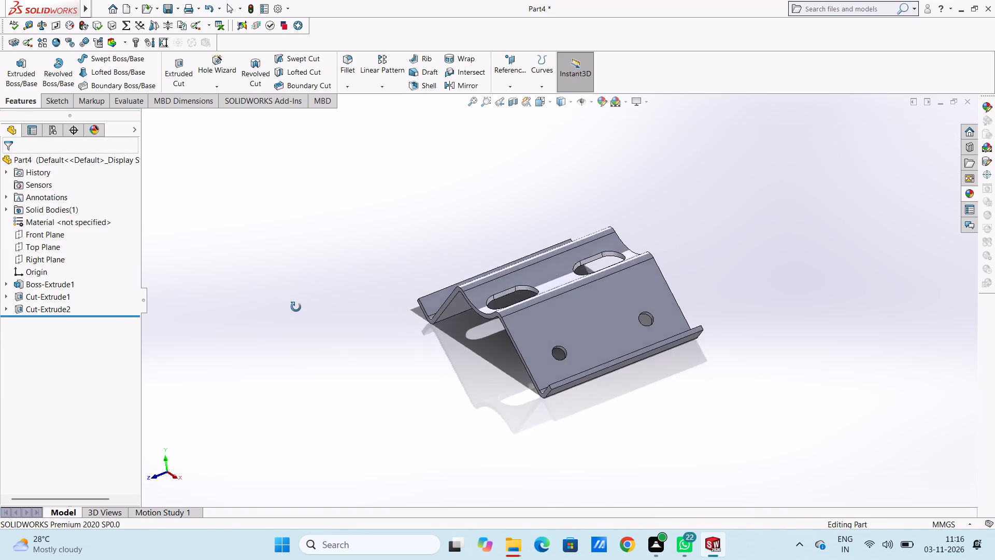
middle_drag(296, 307, 278, 310)
middle_drag(357, 311, 326, 321)
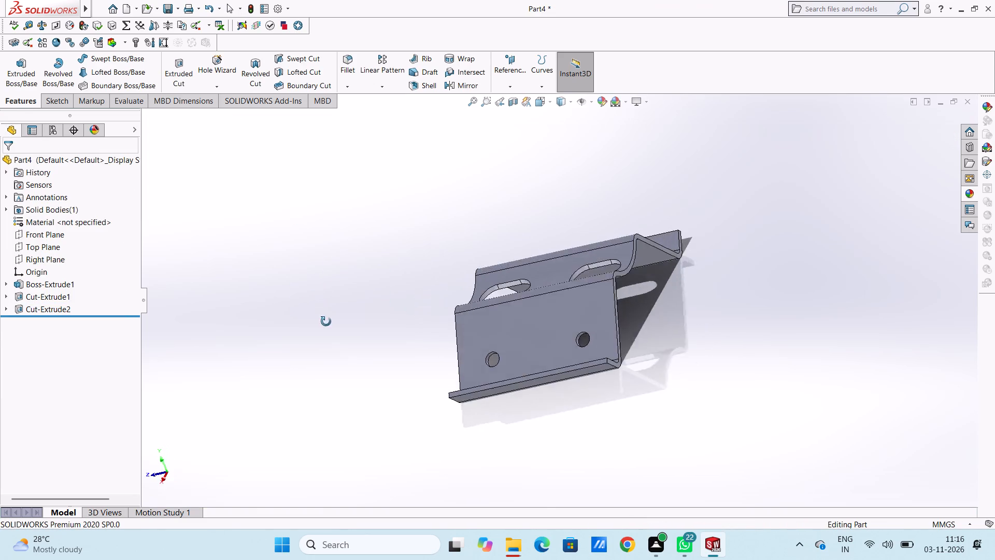
middle_drag(326, 321, 408, 289)
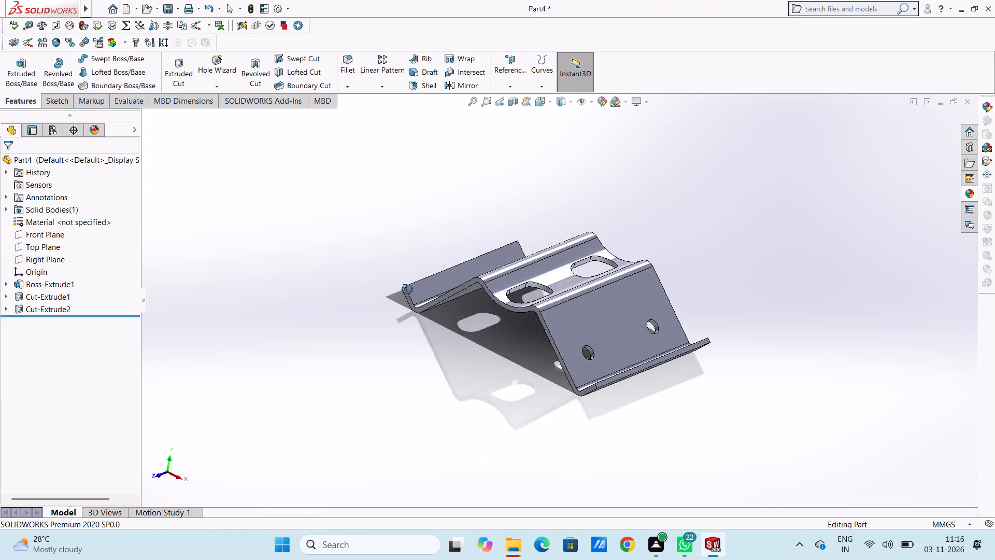
middle_drag(408, 289, 557, 420)
middle_drag(526, 289, 526, 307)
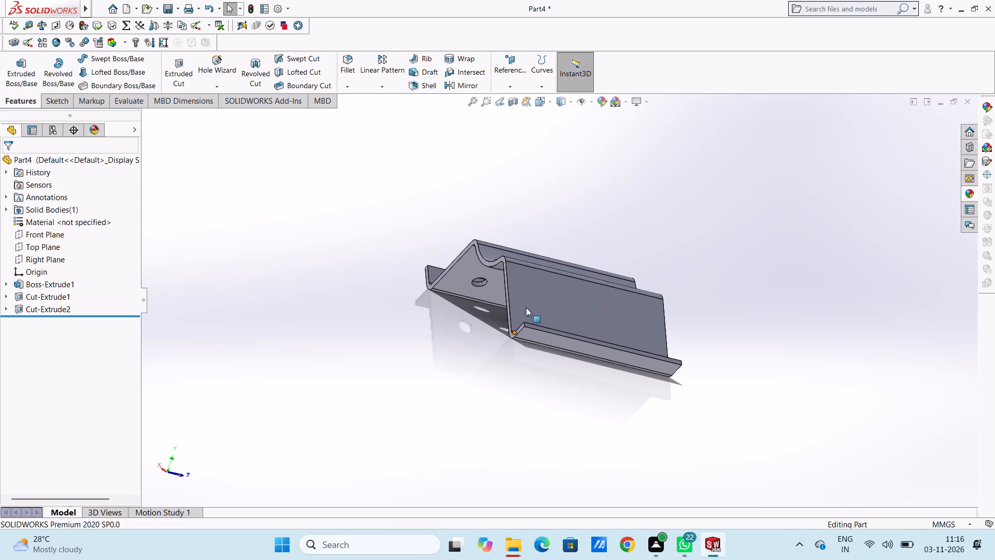
middle_drag(526, 307, 497, 387)
middle_drag(502, 268, 494, 279)
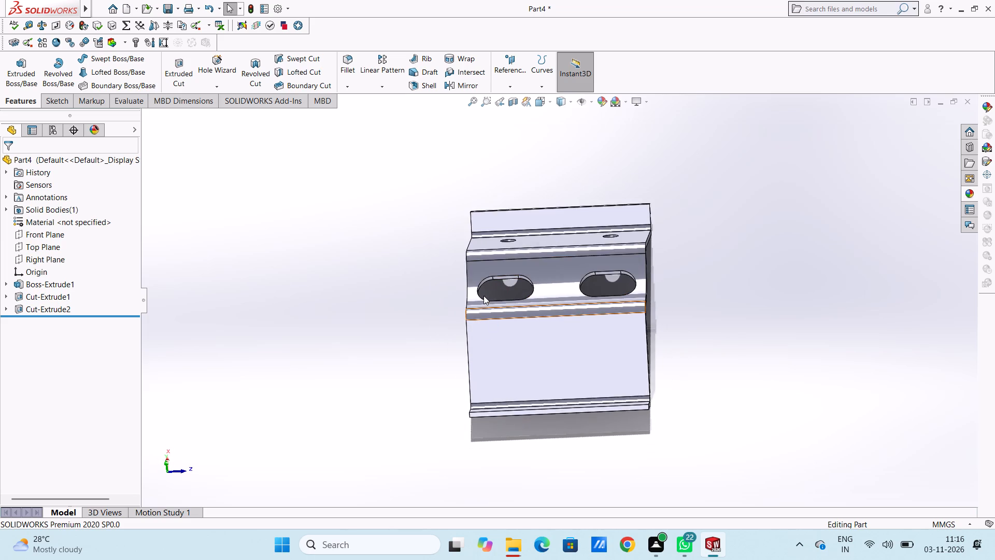
middle_click(484, 295)
Sketch two circles side by side on the opposite, uncut sloped flank, about 9.8 mm and 13.6 mm in diameter.
key(ctrl+3)
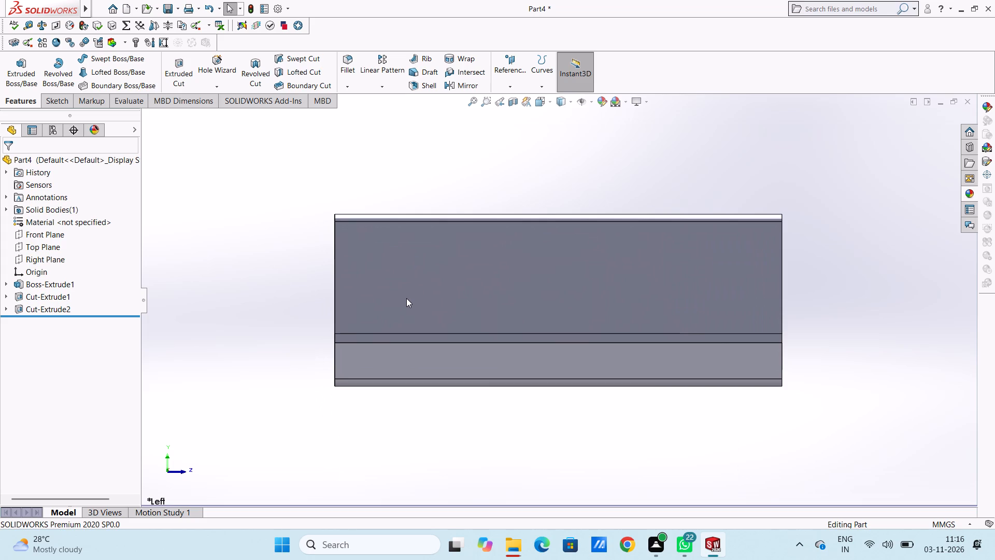
scroll(451, 262, up, 3)
middle_drag(502, 187, 503, 203)
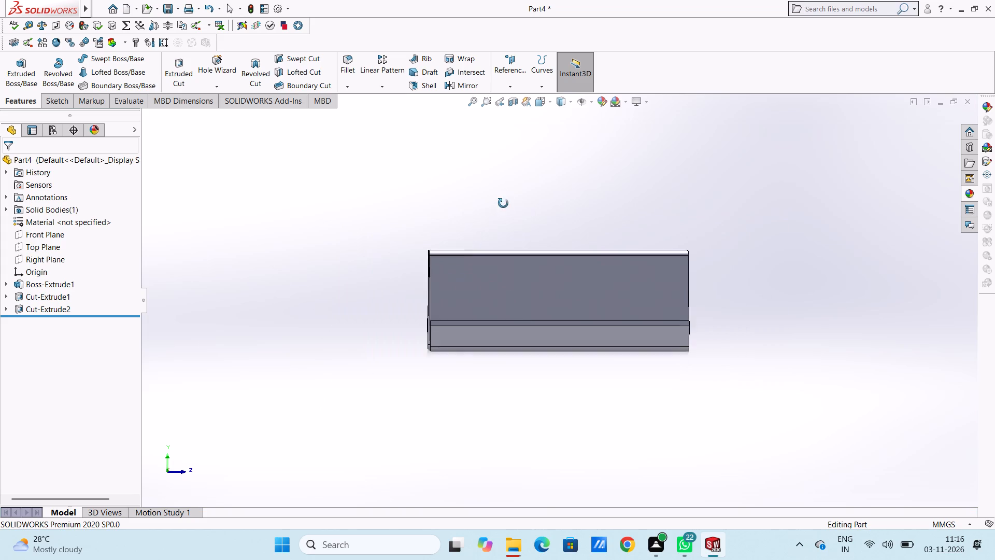
middle_drag(503, 203, 501, 254)
click(493, 355)
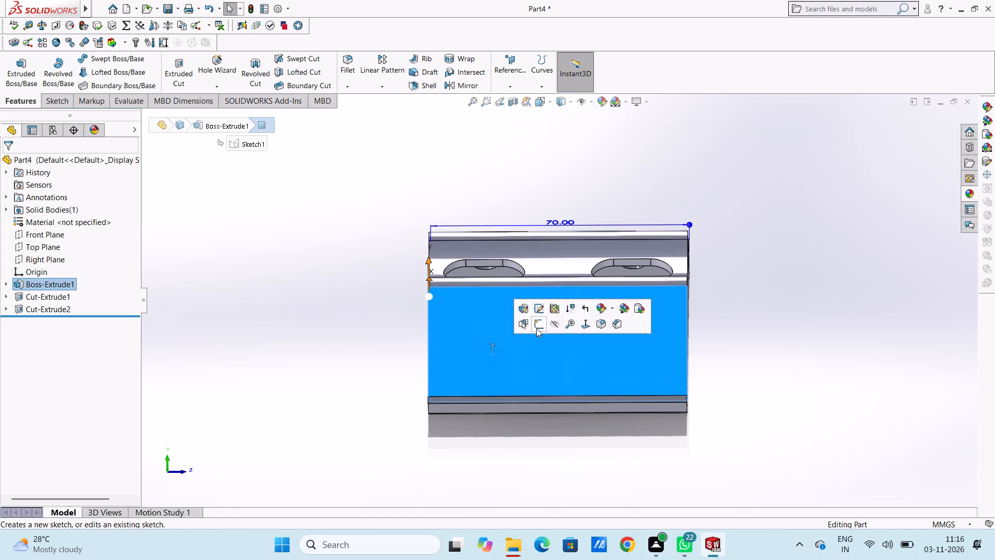
click(536, 328)
click(361, 343)
click(112, 58)
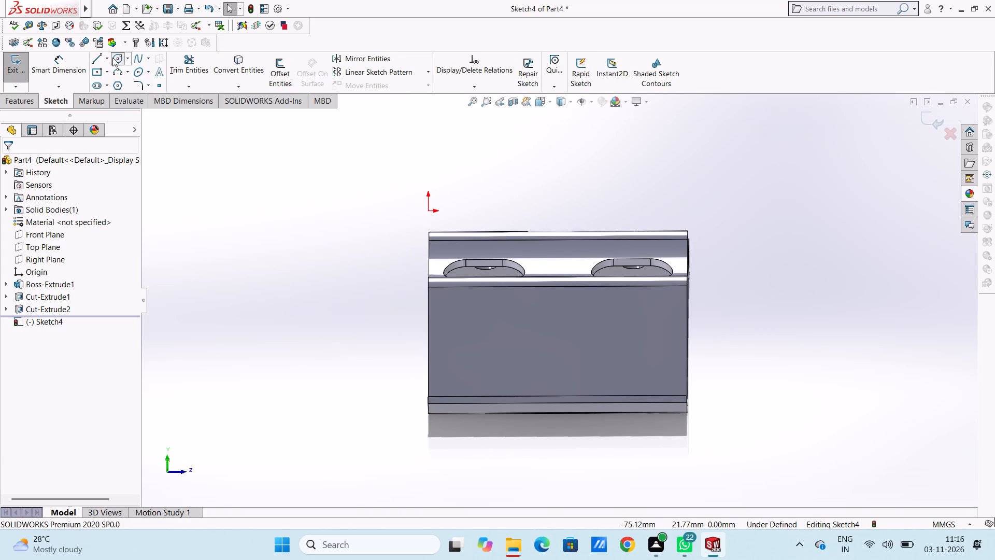
click(482, 346)
click(495, 357)
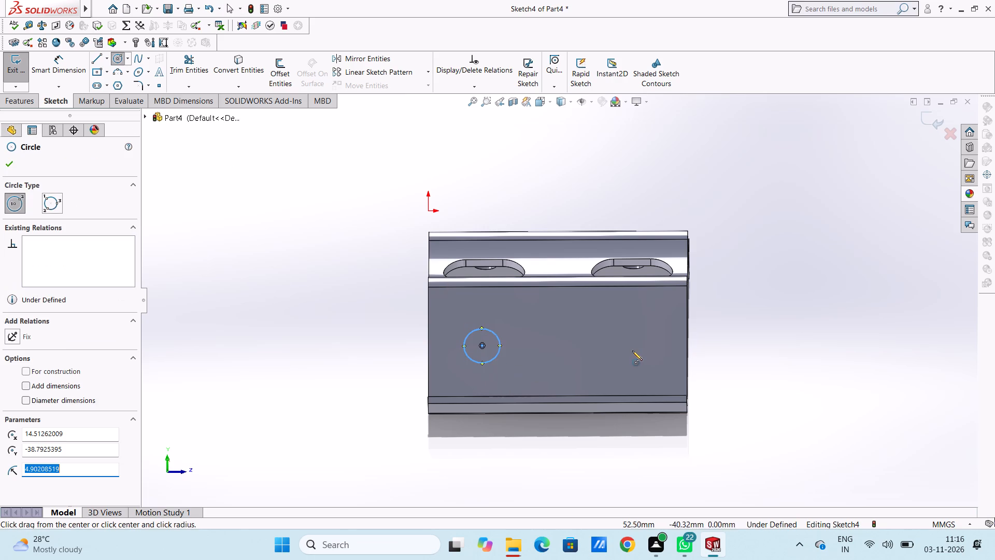
click(638, 347)
click(642, 369)
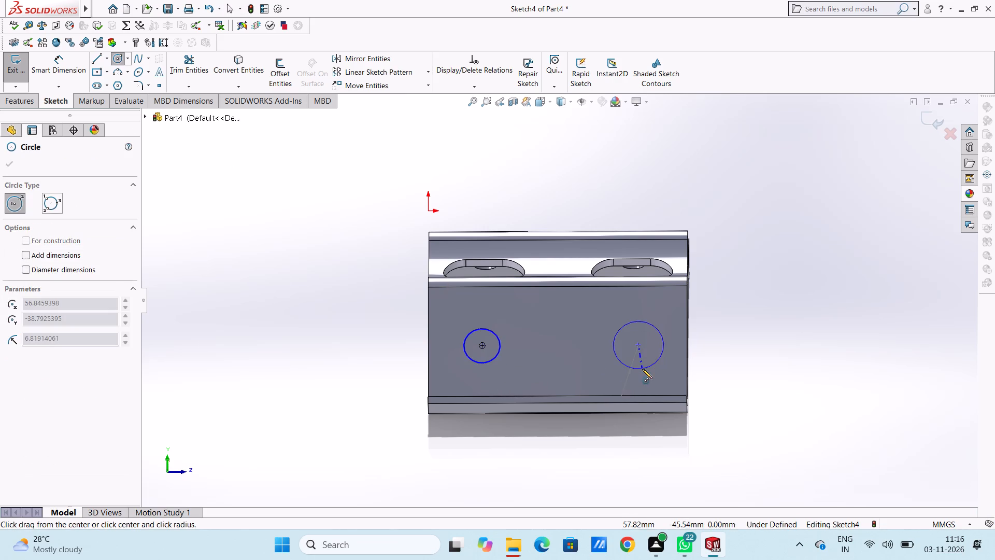
click(12, 163)
click(174, 204)
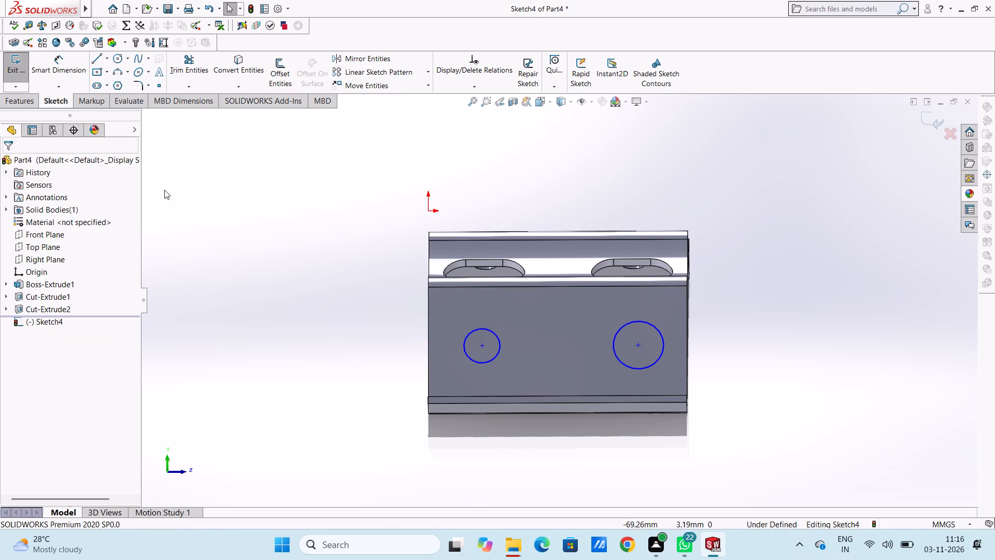
Dimension both circles on the sloped flank to 6 mm in diameter.
click(56, 68)
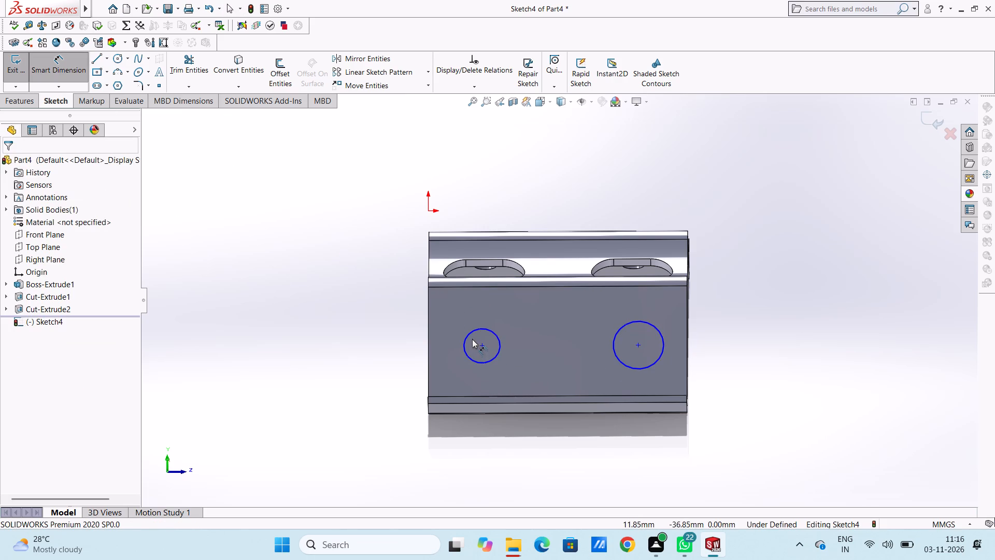
click(472, 339)
click(470, 337)
click(343, 224)
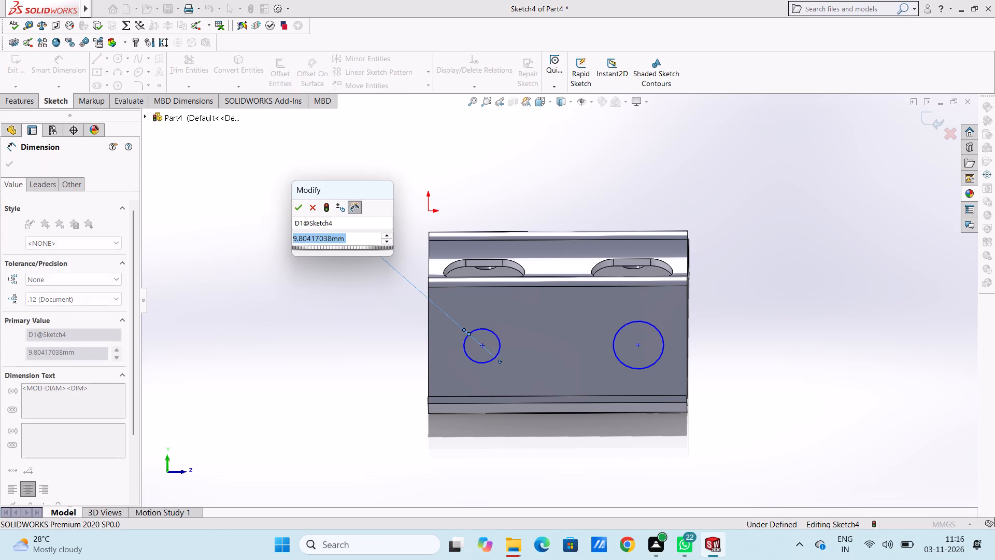
key(6)
key(Return)
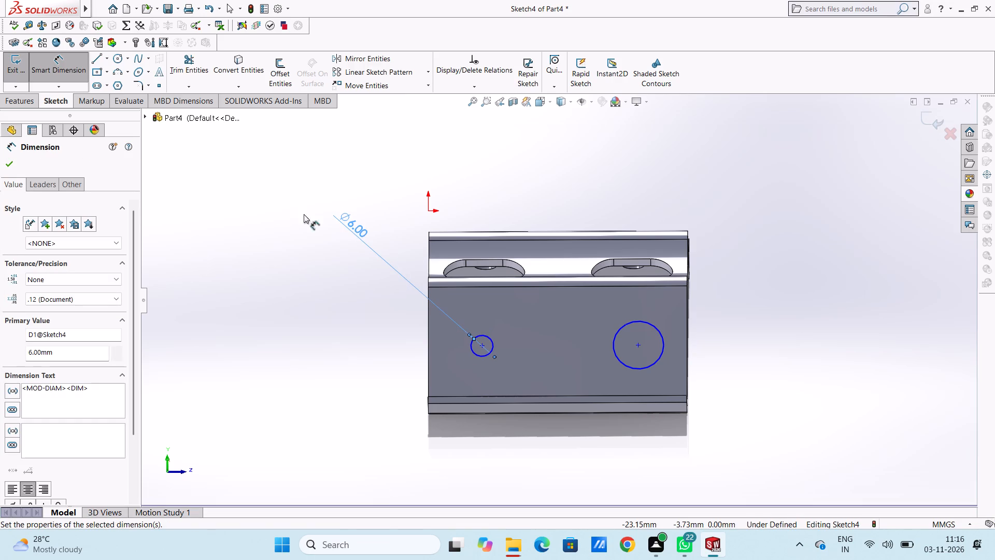
click(324, 279)
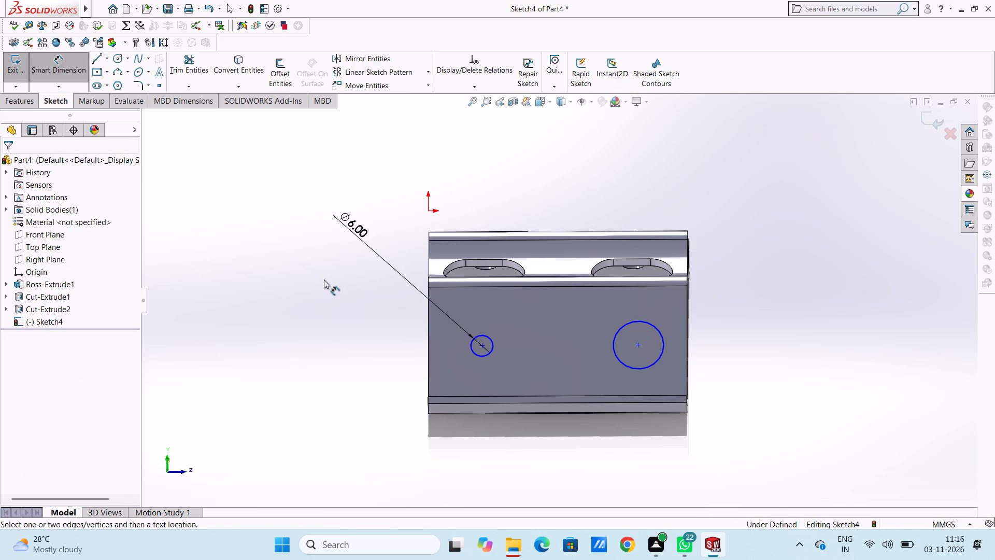
click(647, 323)
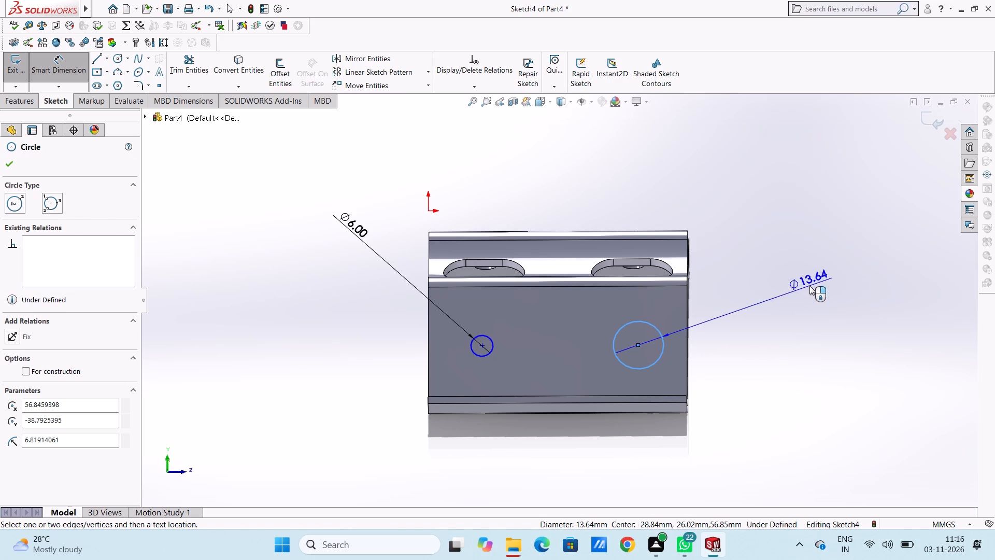
click(809, 286)
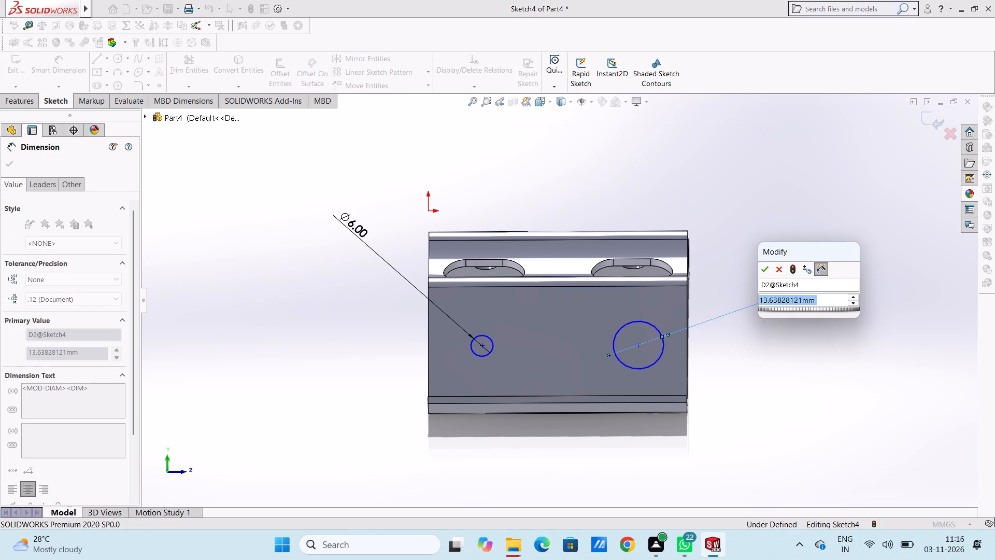
key(6)
key(Return)
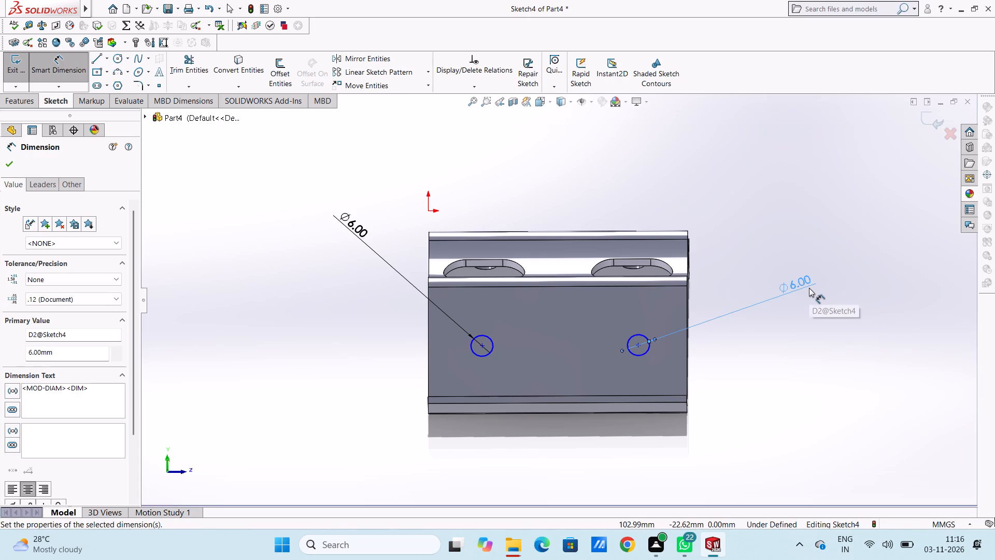
click(761, 212)
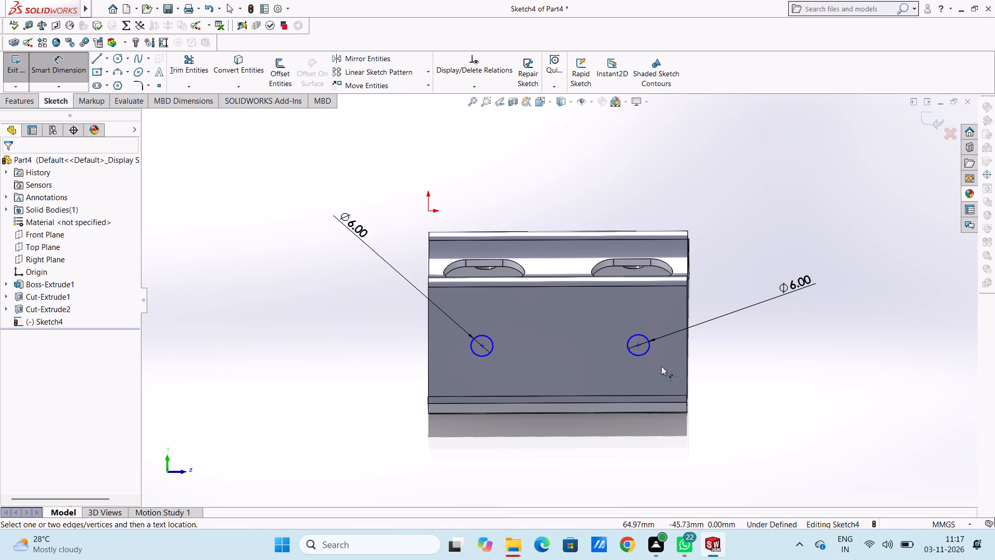
Dimension each circle's centre 15 mm from the flank's nearest end edge.
click(637, 346)
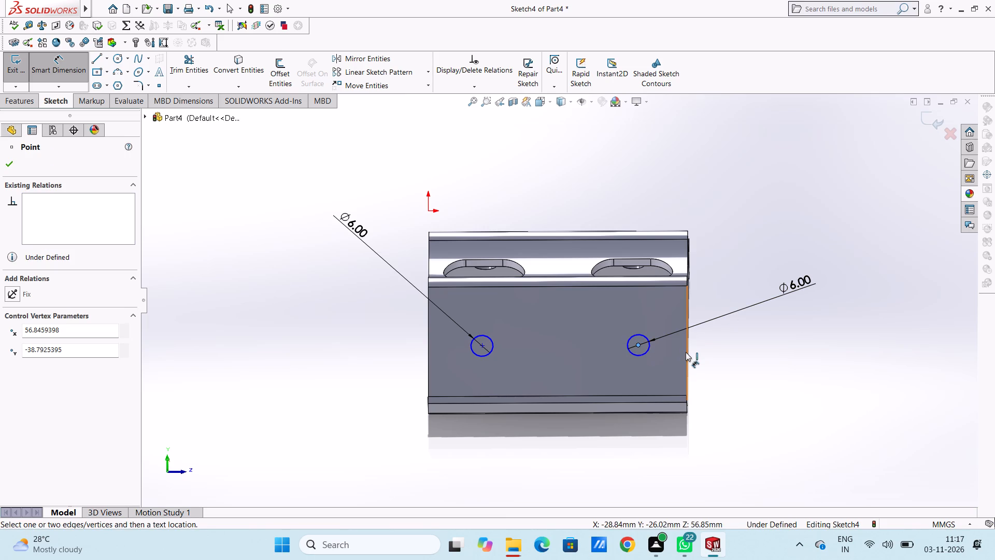
click(686, 352)
scroll(651, 443, up, 4)
click(697, 444)
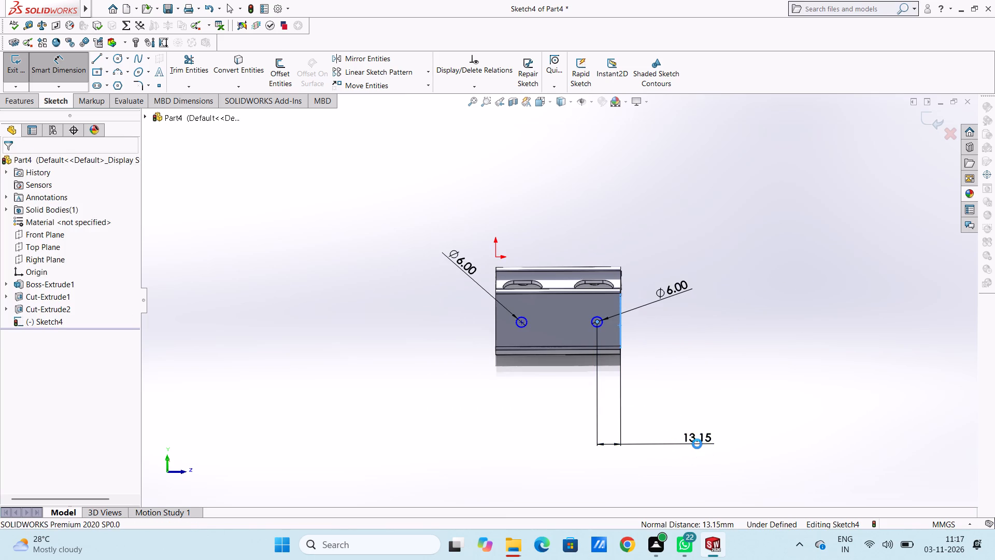
text(15)
key(Return)
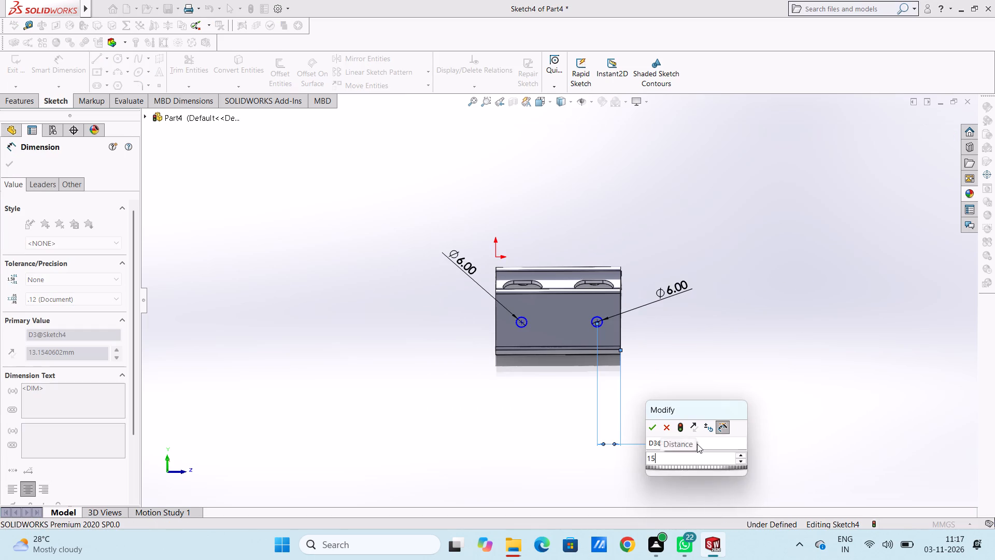
click(470, 393)
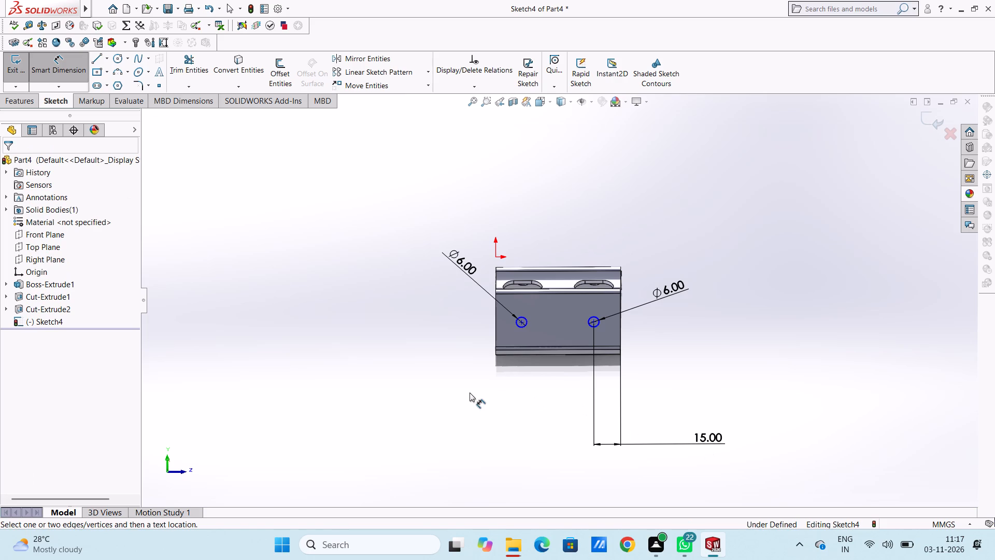
click(520, 323)
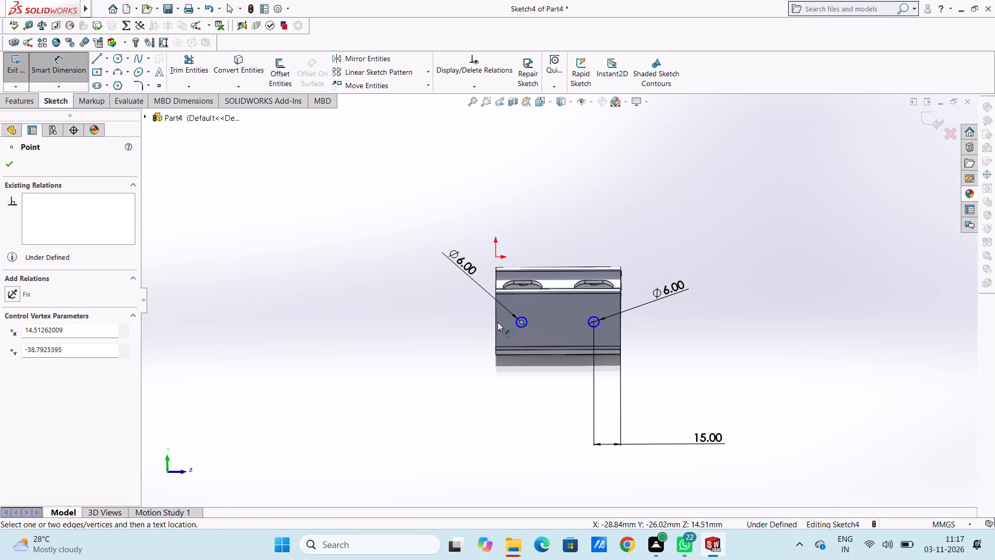
click(496, 321)
click(415, 453)
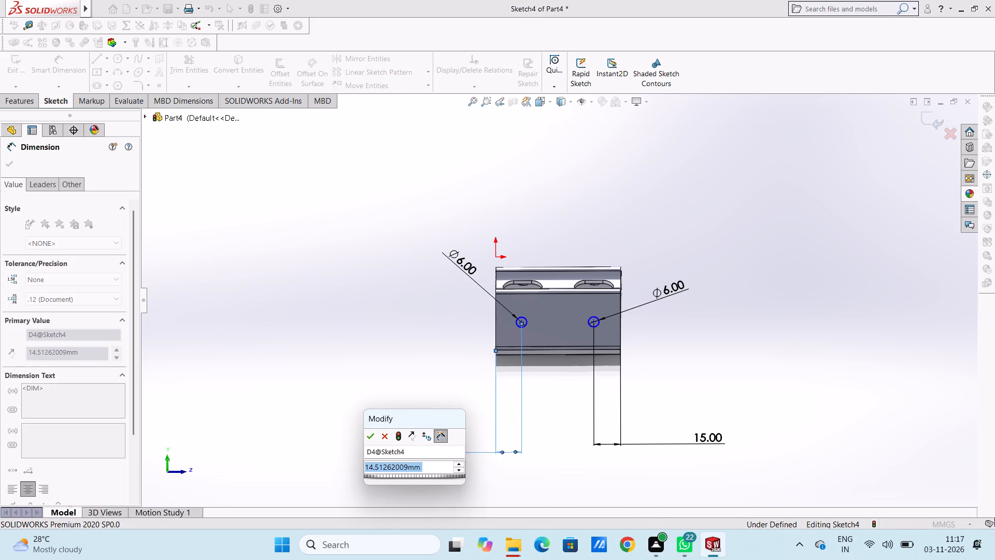
text(15)
key(Return)
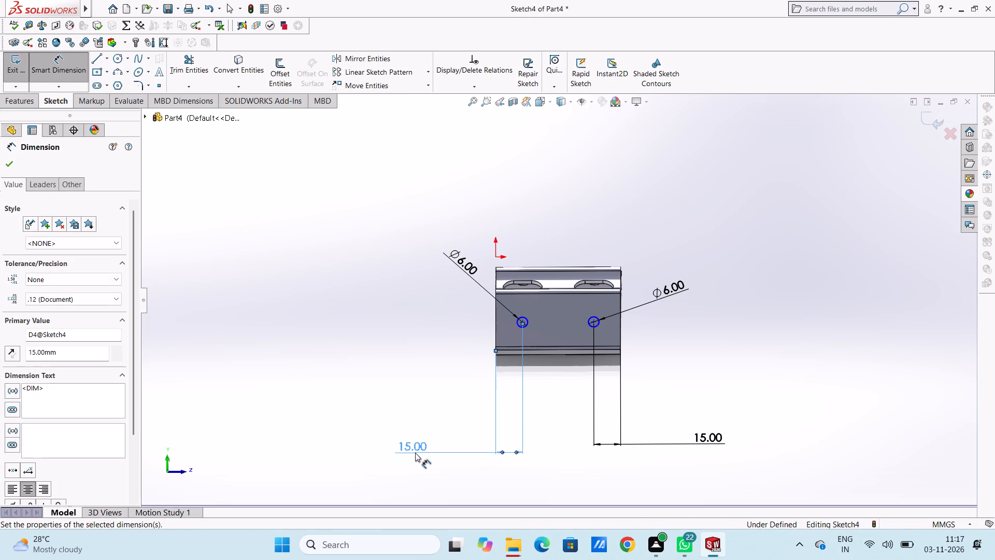
click(421, 372)
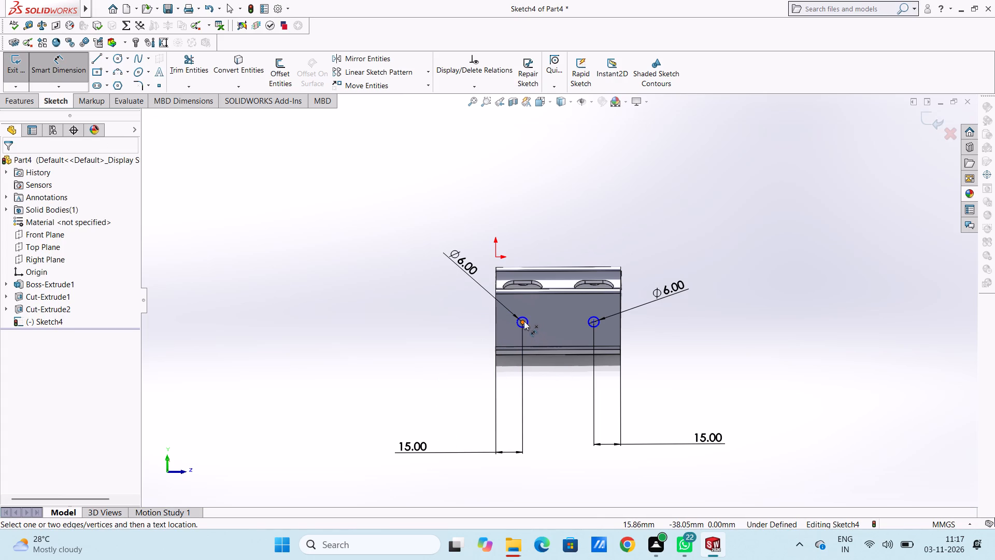
Dimension the spacing between the two circle centres at 40 mm.
click(524, 321)
click(594, 320)
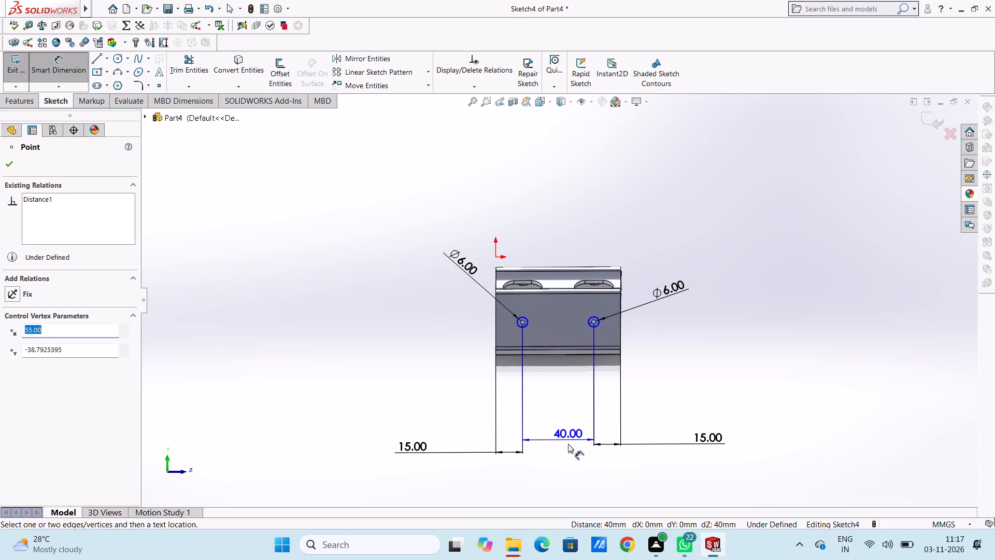
click(569, 452)
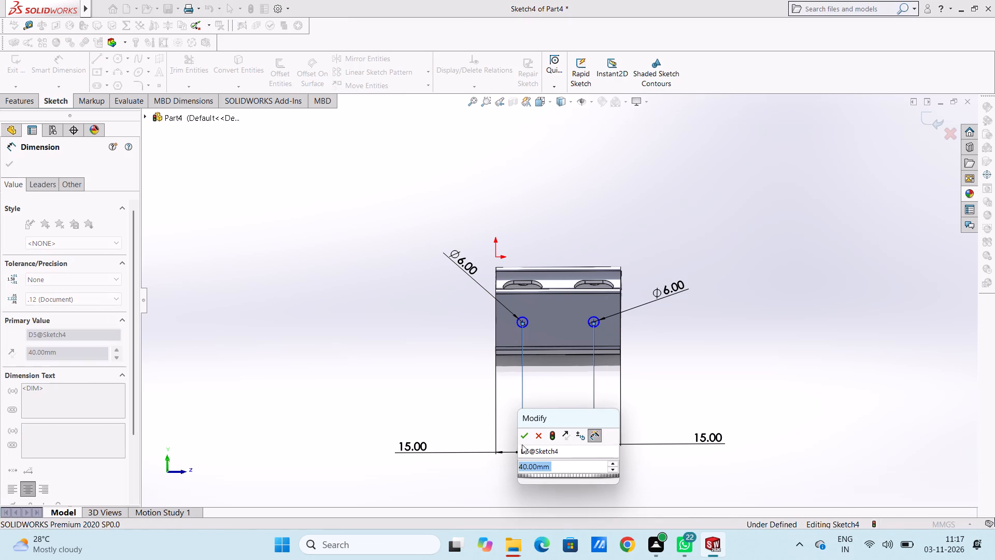
click(518, 436)
click(516, 429)
Dimension the centre of the circle nearest the origin 15 mm above the sloped flank's lower edge.
middle_drag(537, 395, 549, 408)
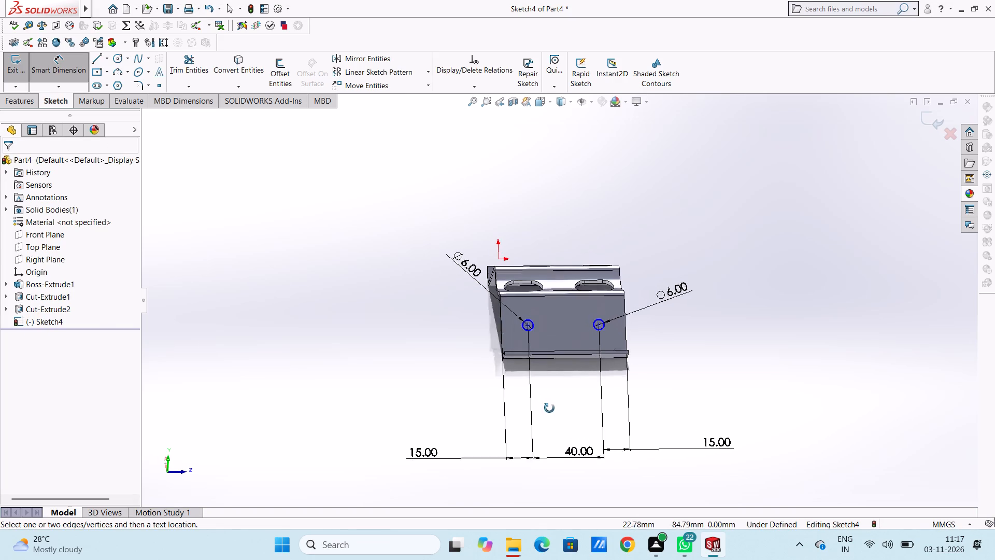
middle_drag(549, 408, 573, 453)
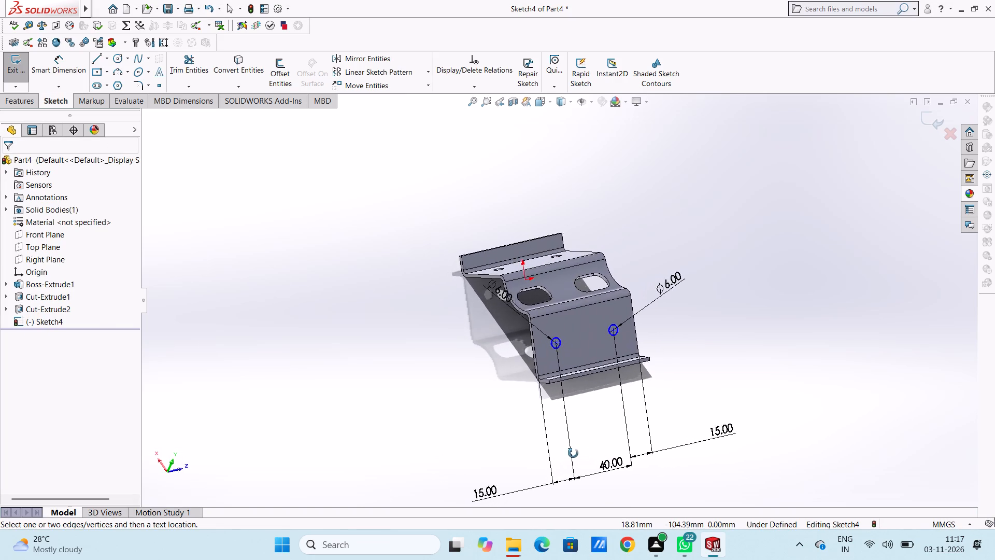
middle_drag(573, 453, 572, 445)
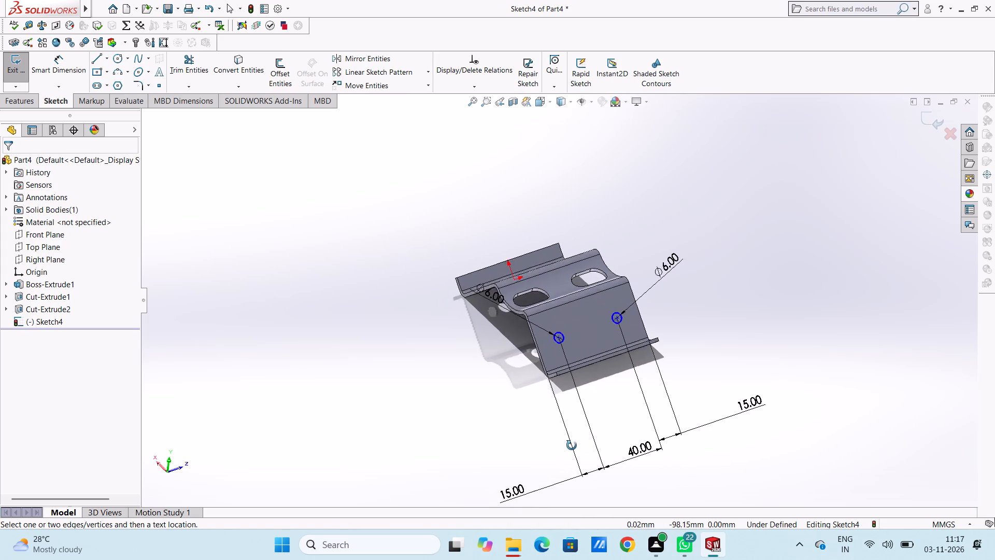
middle_drag(572, 445, 580, 466)
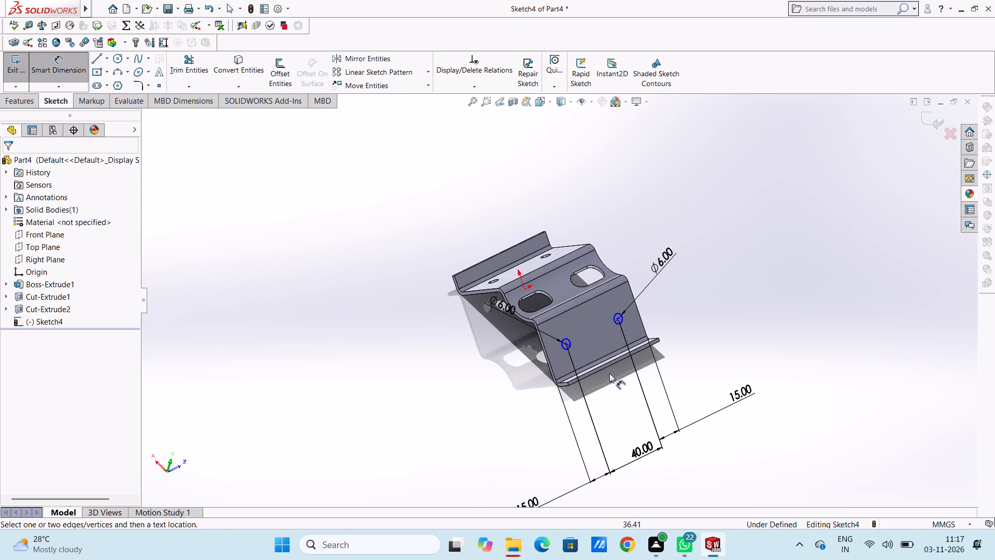
scroll(605, 371, down, 5)
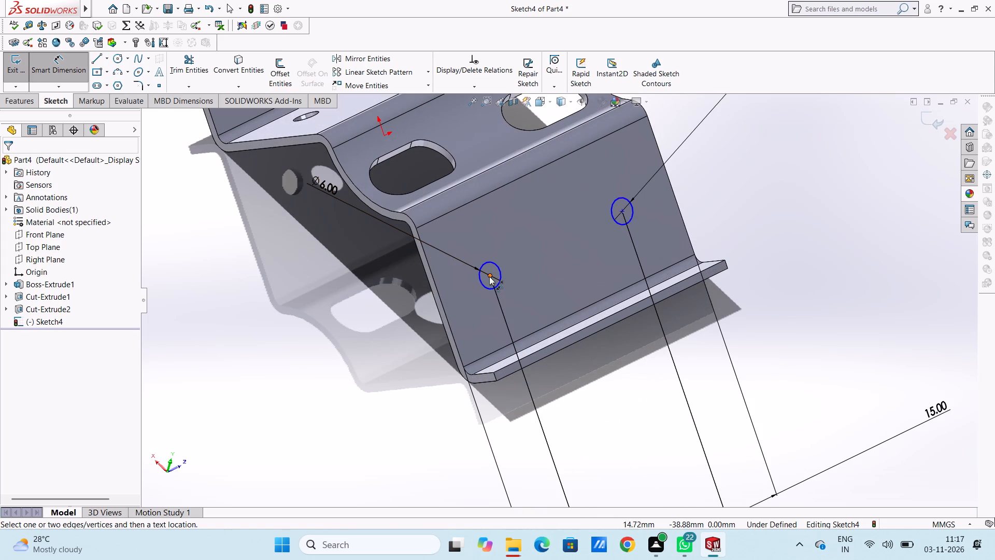
click(489, 276)
click(560, 349)
scroll(450, 404, up, 4)
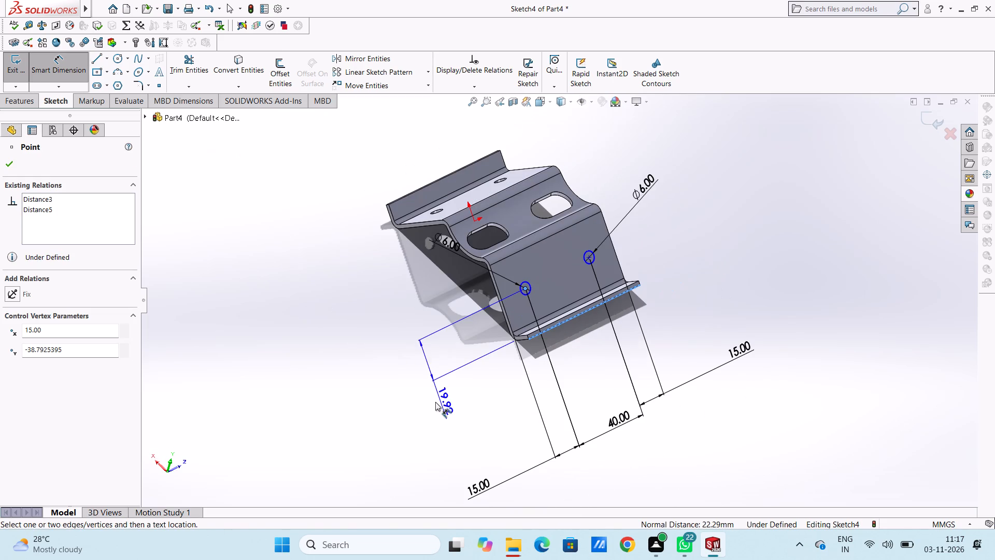
click(368, 409)
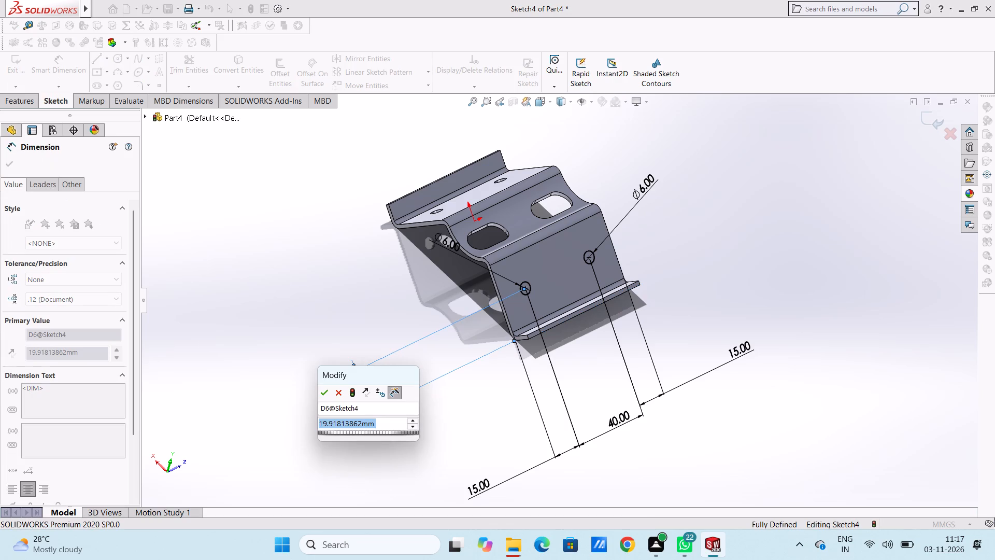
text(15)
key(Return)
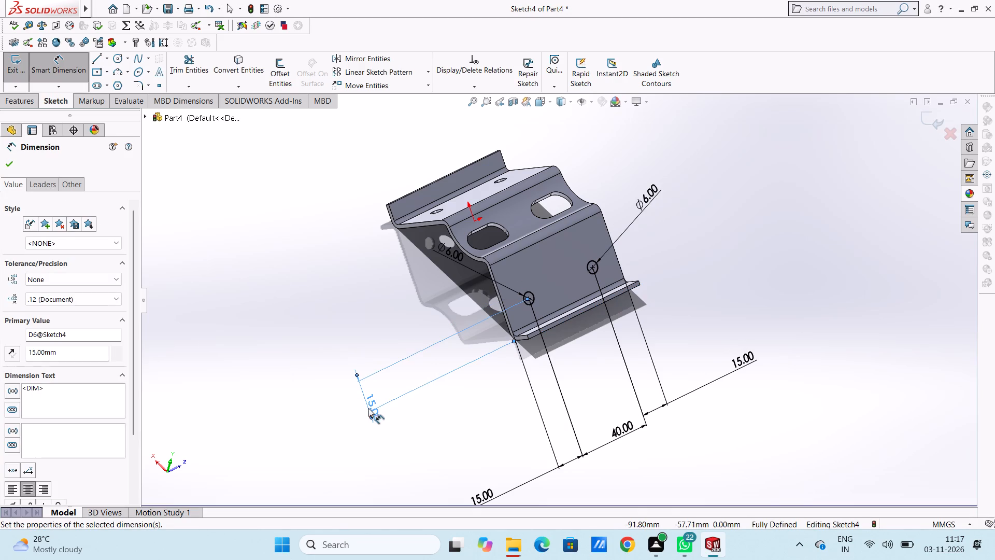
click(348, 303)
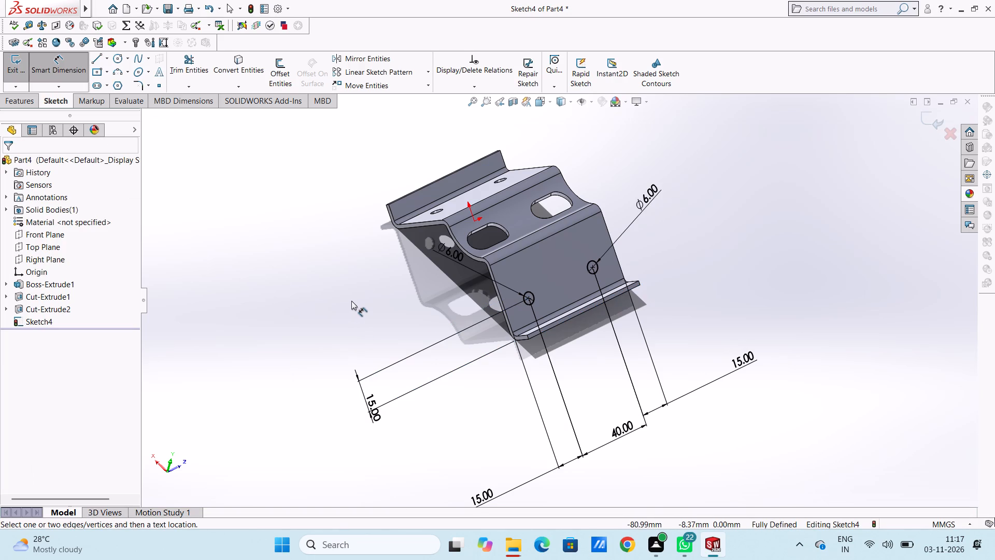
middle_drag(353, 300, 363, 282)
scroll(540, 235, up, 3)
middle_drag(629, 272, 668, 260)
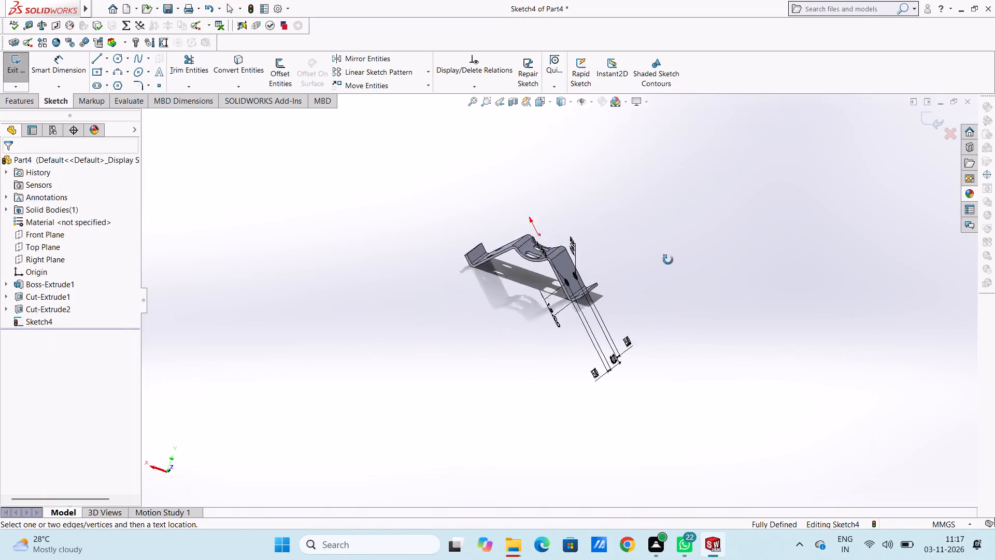
Cut-extrude the two 6 mm circles from the sloped flank as a blind cut 70 mm deep.
middle_drag(668, 260, 626, 324)
scroll(594, 262, down, 3)
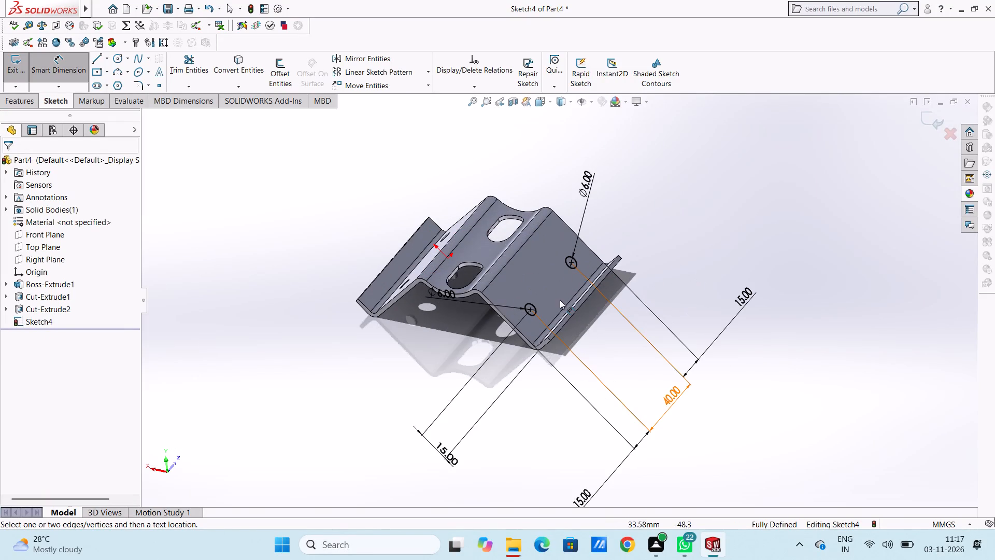
scroll(635, 278, down, 2)
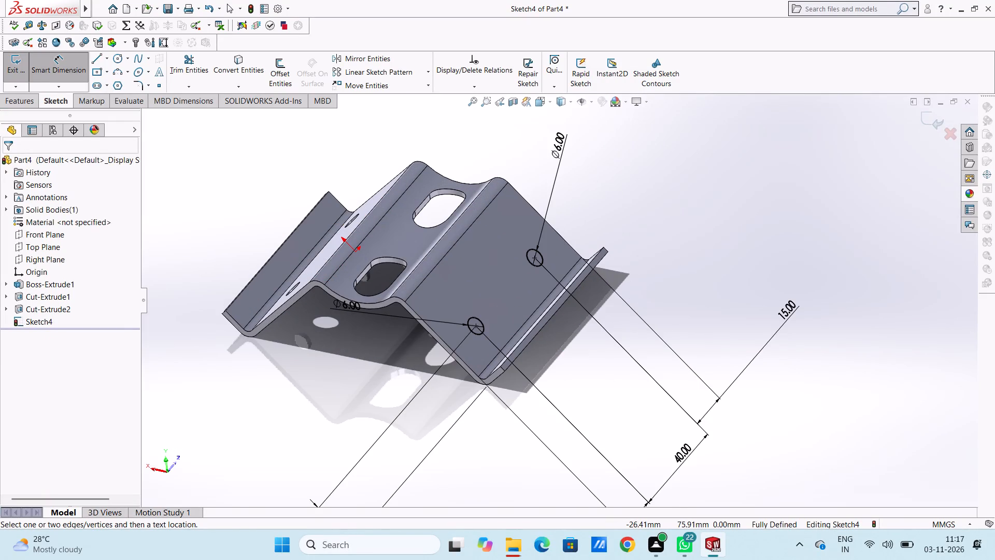
click(69, 70)
click(29, 100)
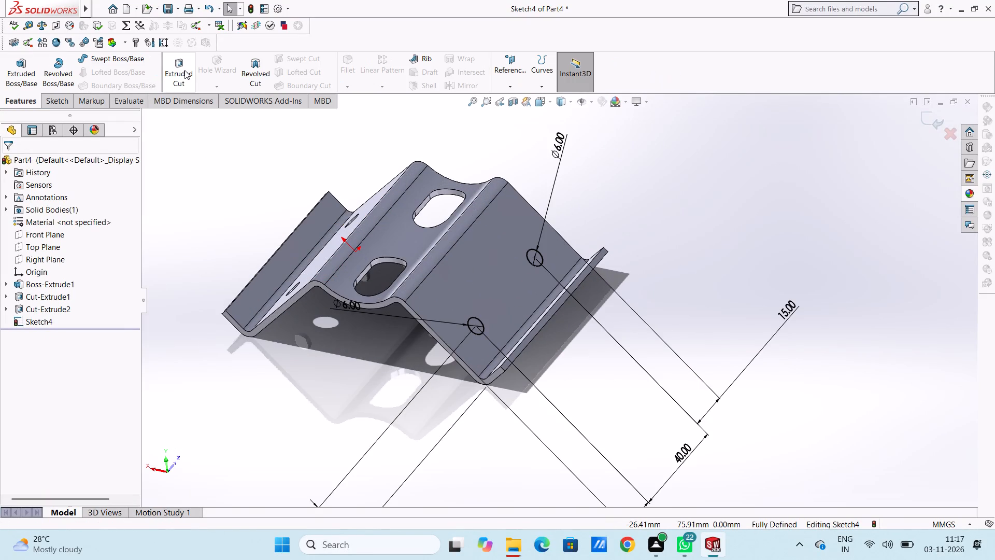
click(185, 69)
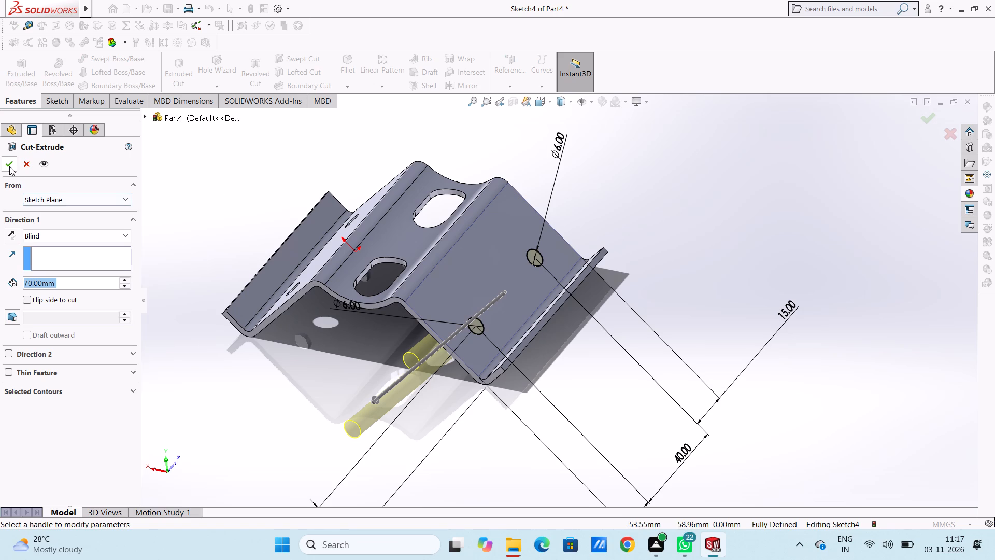
click(9, 165)
click(228, 211)
Examine the bracket from several angles, checking the trough slots and the mounting holes in both sloped flanks.
scroll(237, 215, up, 2)
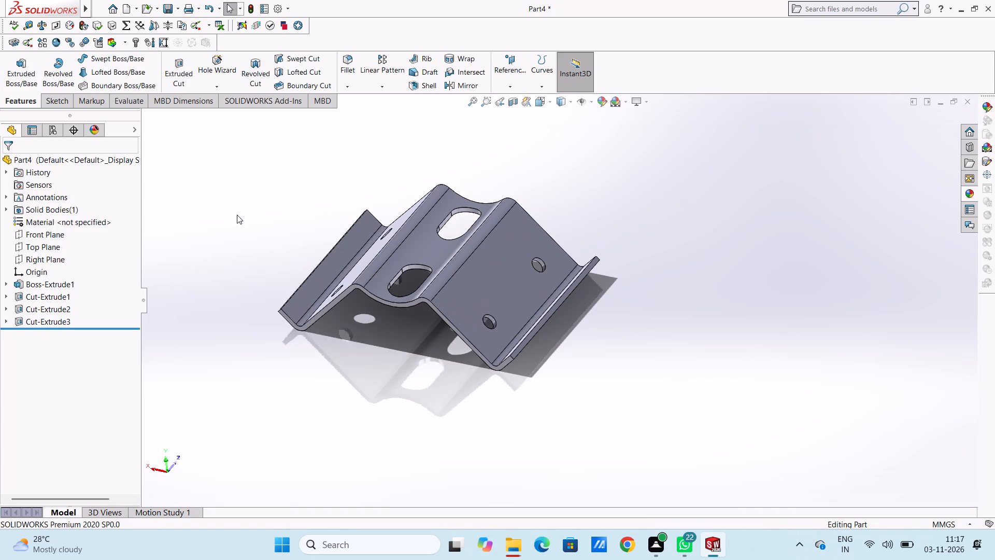
scroll(263, 234, up, 1)
middle_drag(265, 235, 264, 243)
middle_drag(359, 368, 379, 327)
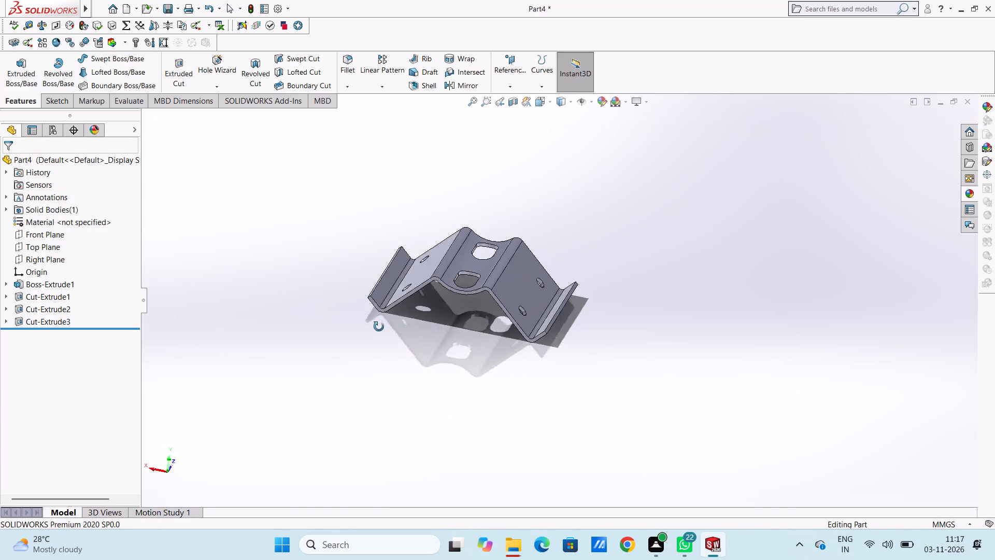
middle_drag(379, 327, 301, 353)
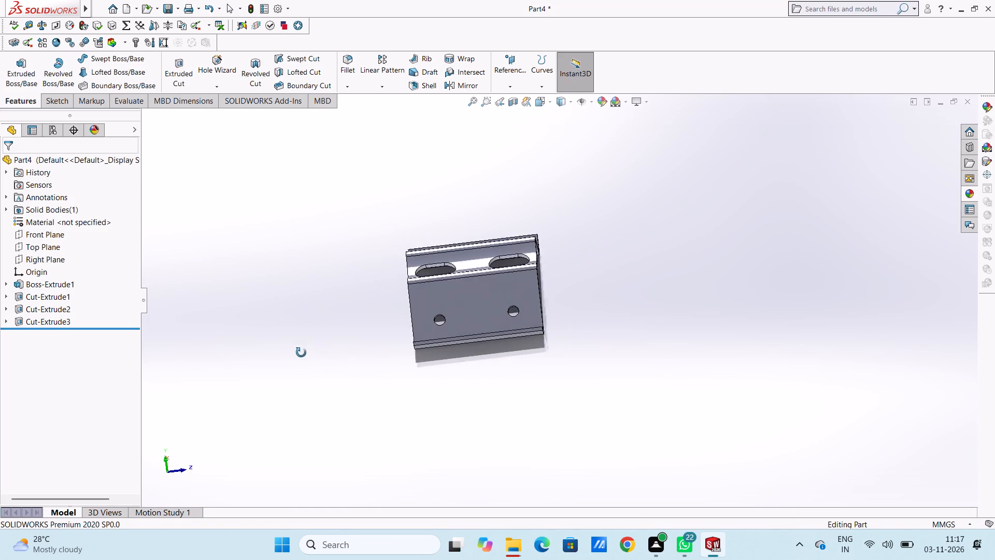
middle_drag(301, 353, 319, 419)
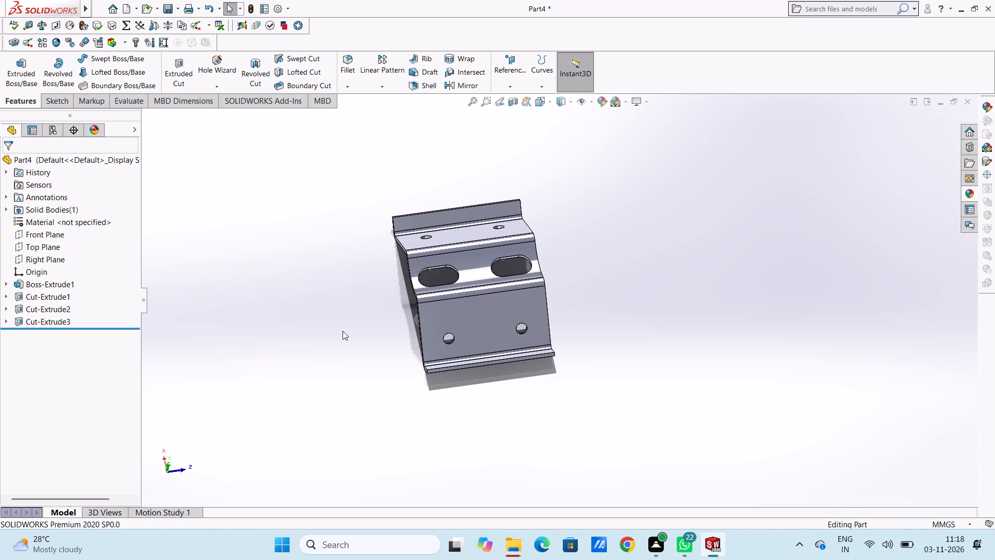
middle_drag(344, 328, 348, 330)
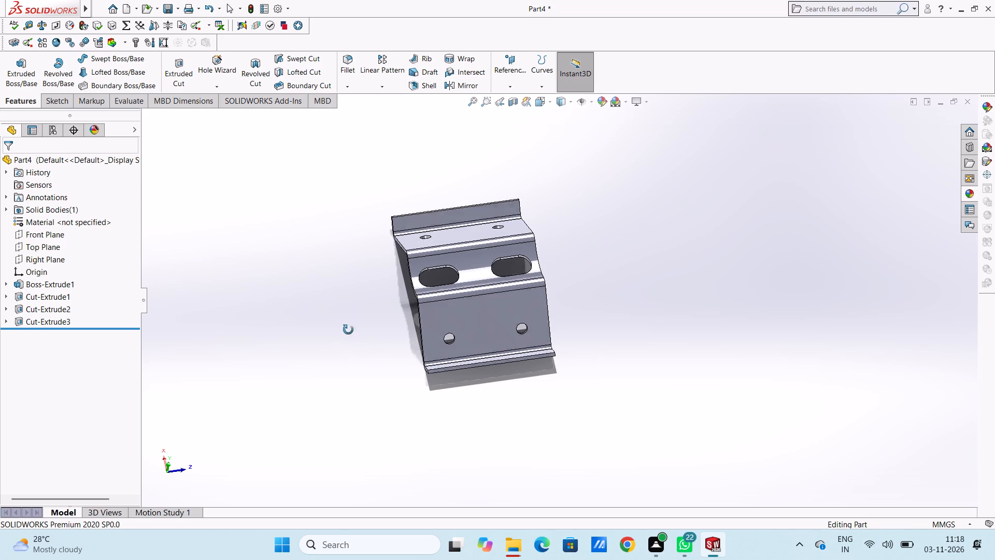
middle_drag(348, 330, 384, 317)
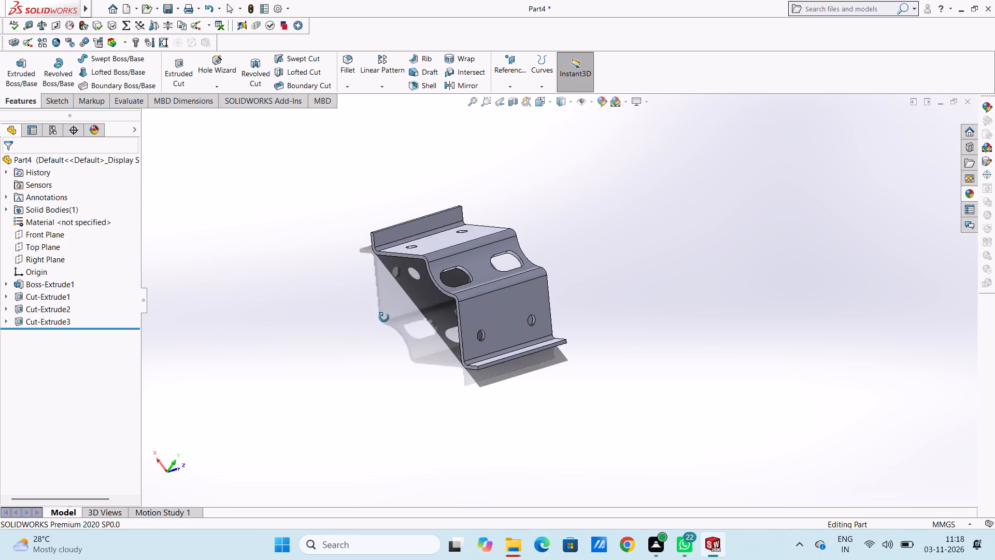
middle_drag(384, 317, 383, 304)
middle_drag(335, 359, 399, 329)
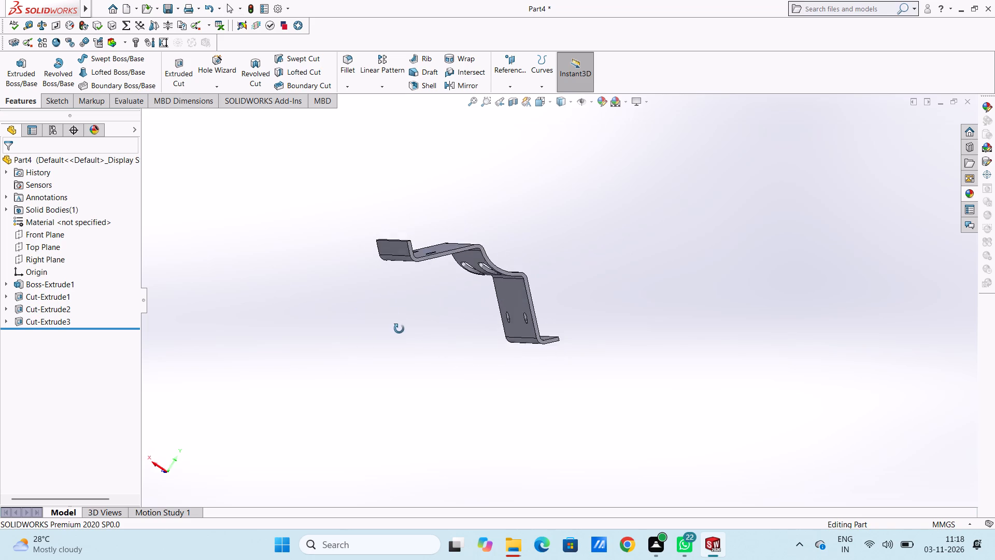
middle_drag(399, 329, 335, 323)
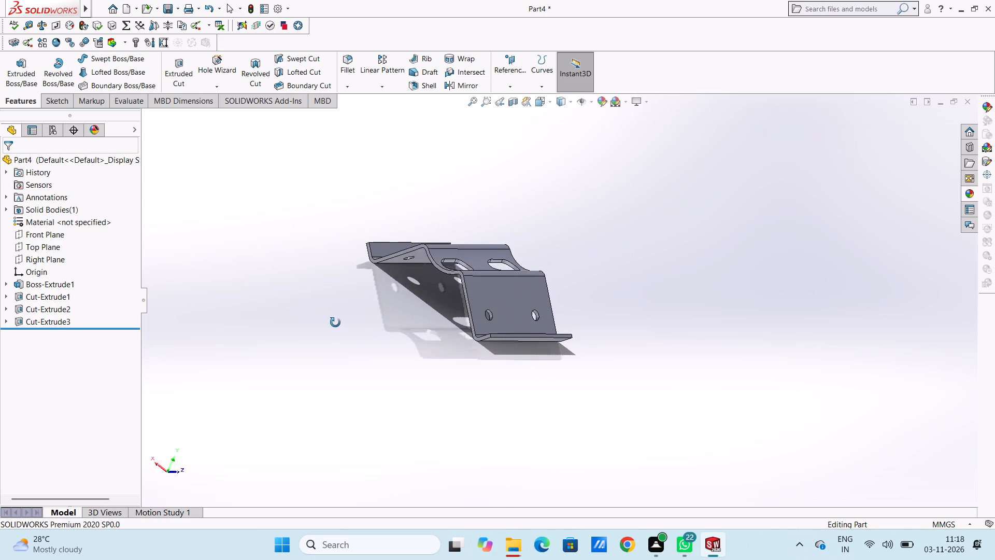
middle_drag(335, 323, 311, 322)
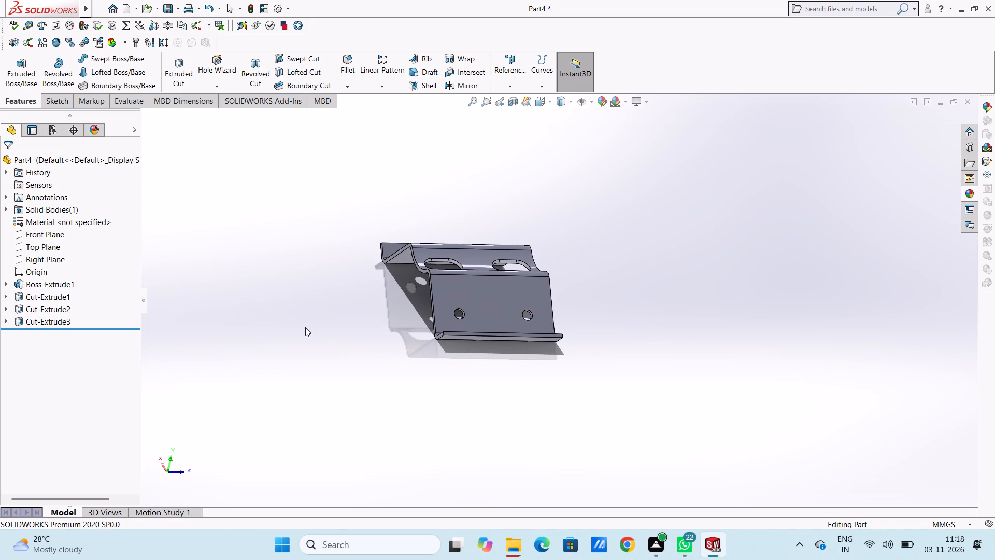
Start a new sketch on the outer face of the sloped flank with the newly cut 6 mm holes.
key(ctrl+3)
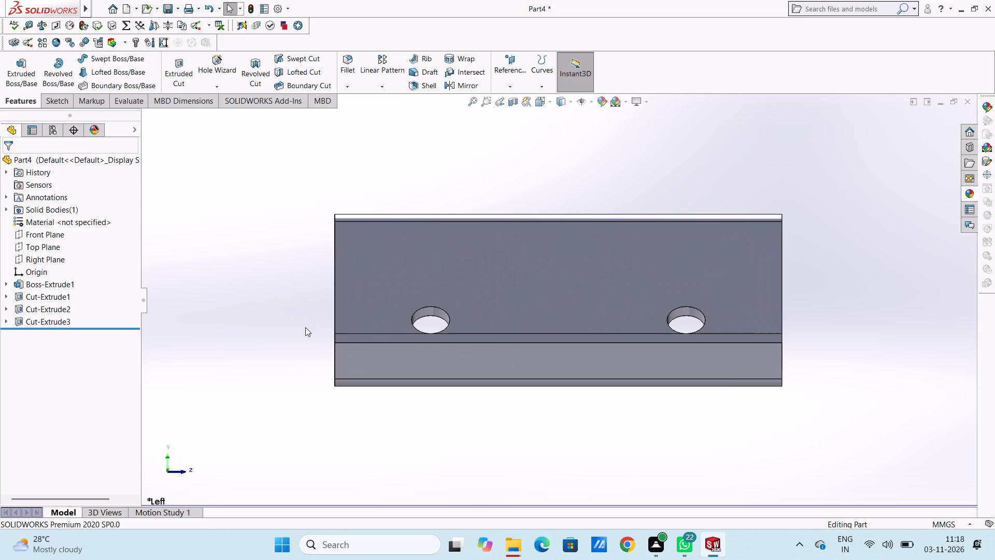
scroll(525, 256, up, 3)
middle_drag(539, 197, 534, 277)
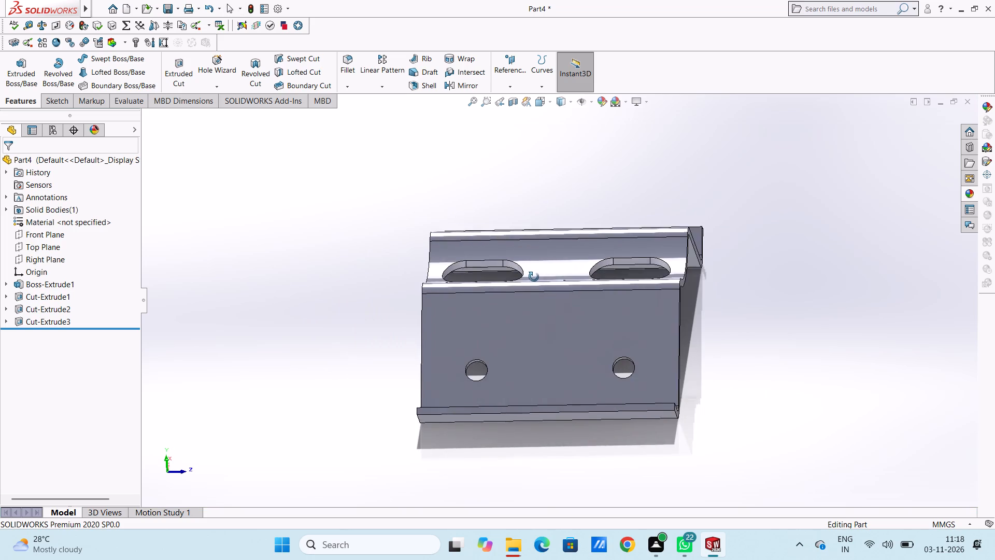
middle_drag(534, 277, 536, 289)
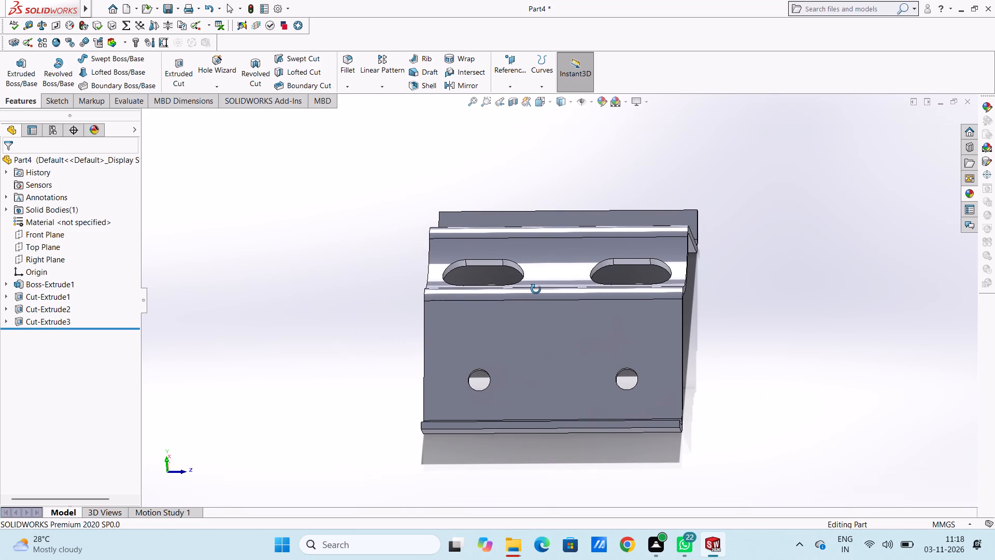
middle_drag(536, 289, 537, 295)
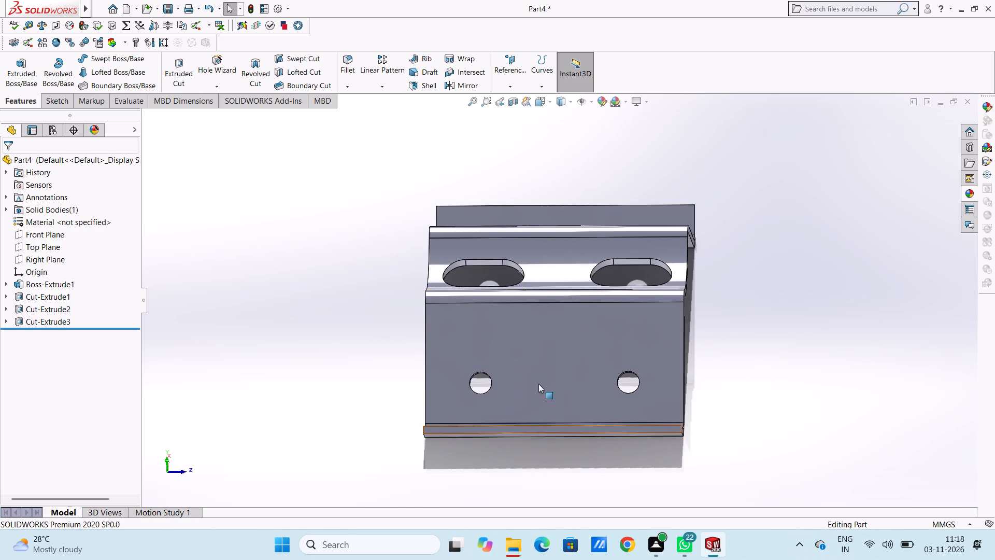
middle_drag(577, 315, 579, 328)
middle_click(580, 328)
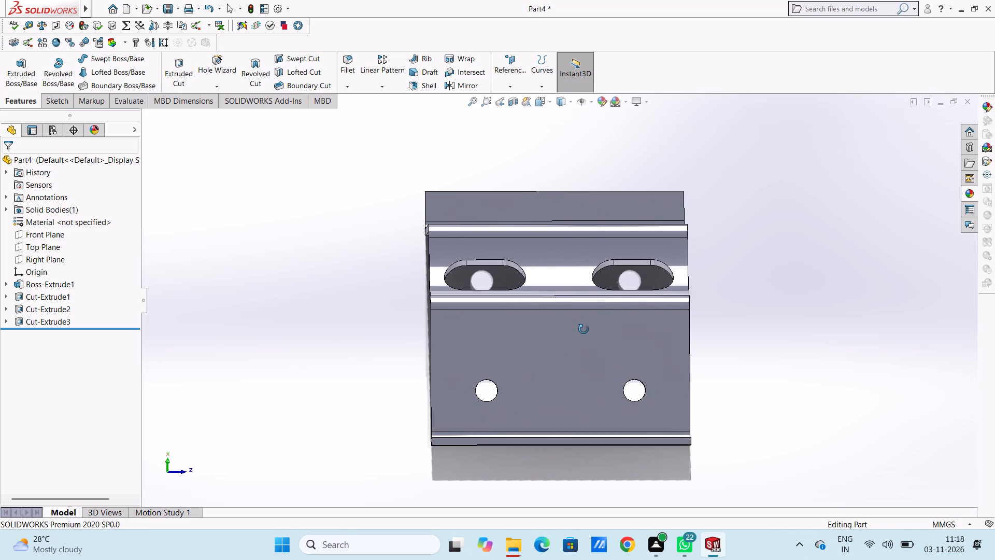
click(562, 353)
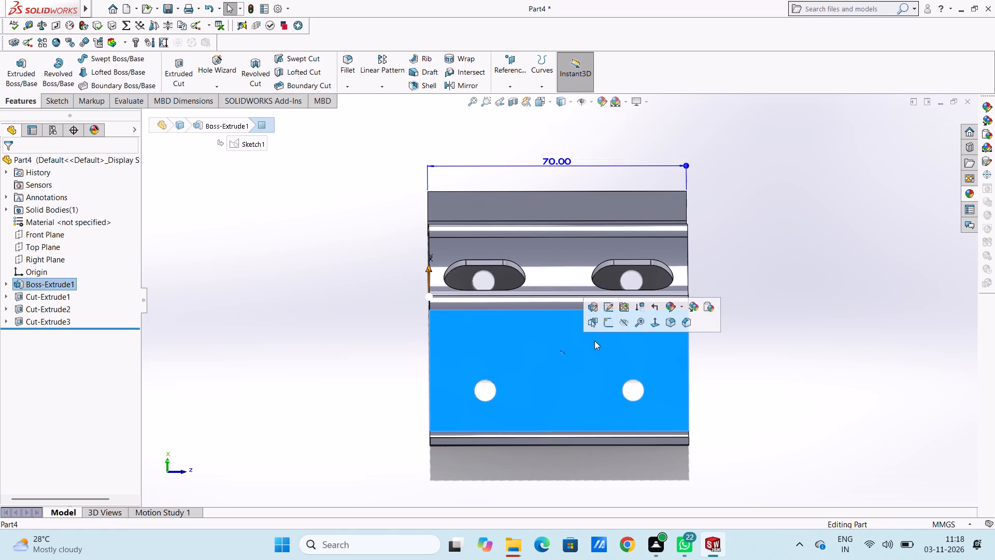
click(609, 325)
click(802, 264)
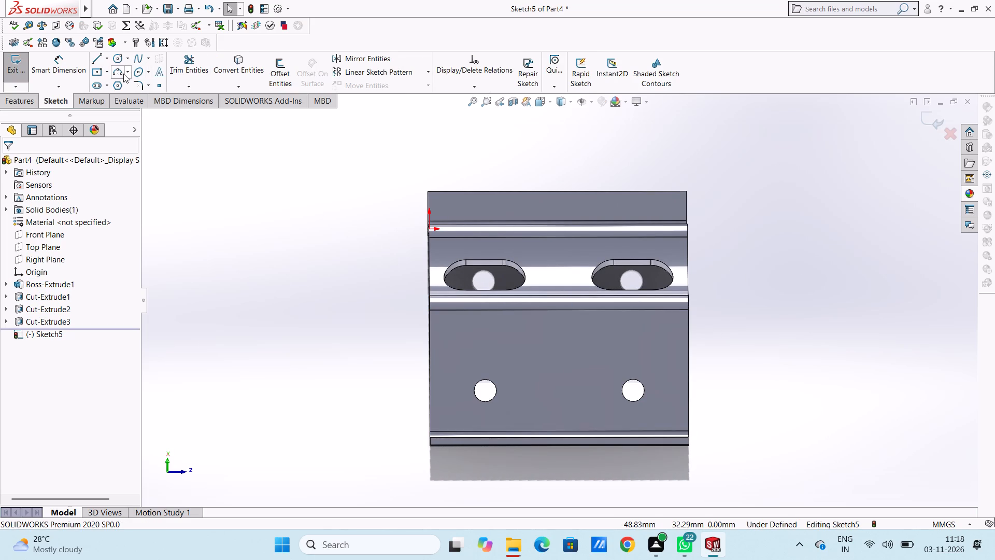
Offset the outer edge of the lip below the flank by 32 mm, placing a dimensioned line above the two holes.
click(282, 71)
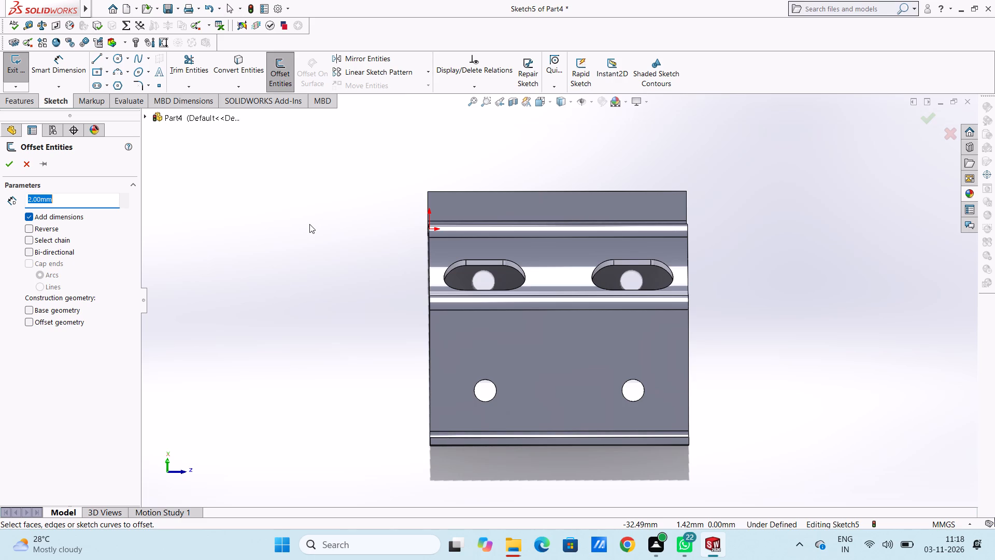
text(32)
key(Return)
click(535, 444)
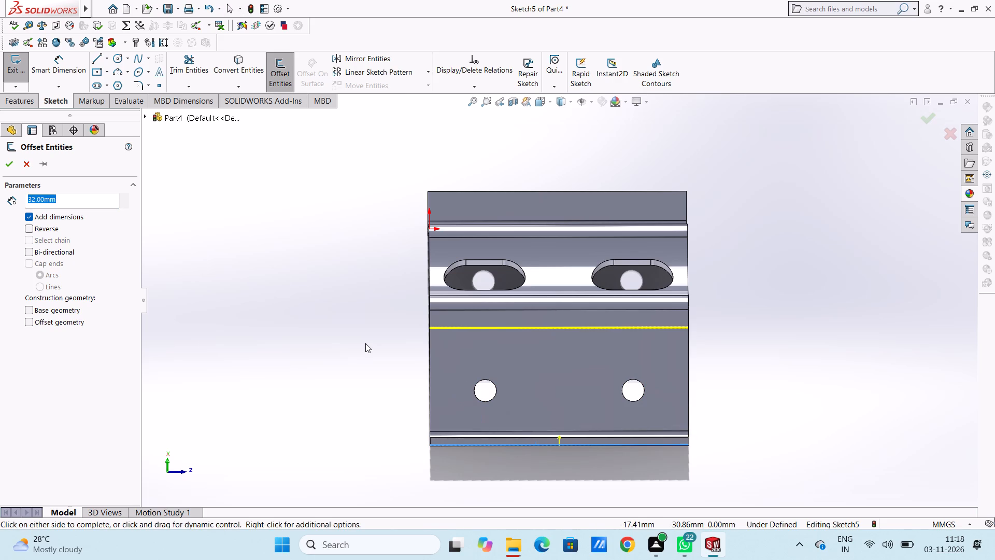
click(7, 165)
click(252, 227)
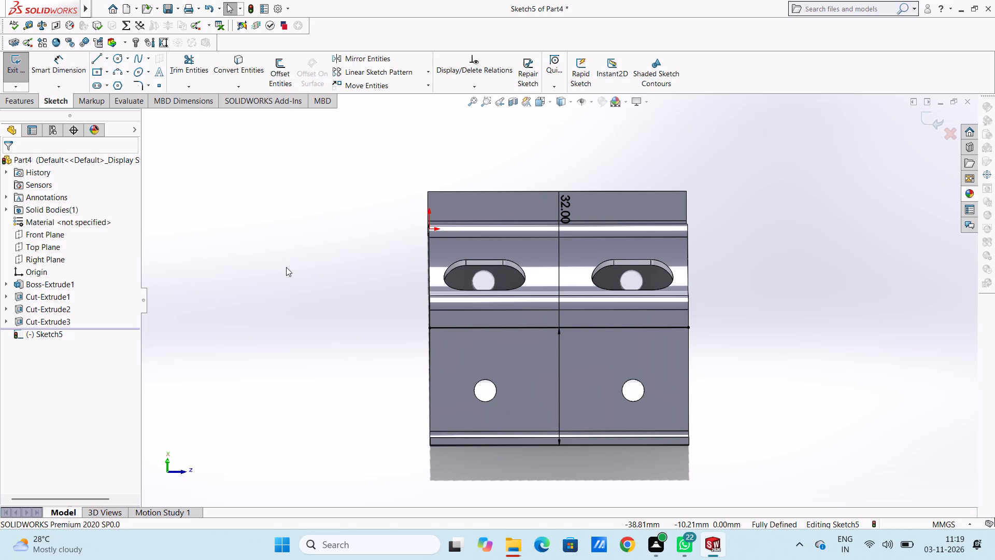
Offset the new sketch line by 1 mm in the reversed direction, toward the two mounting holes.
click(276, 67)
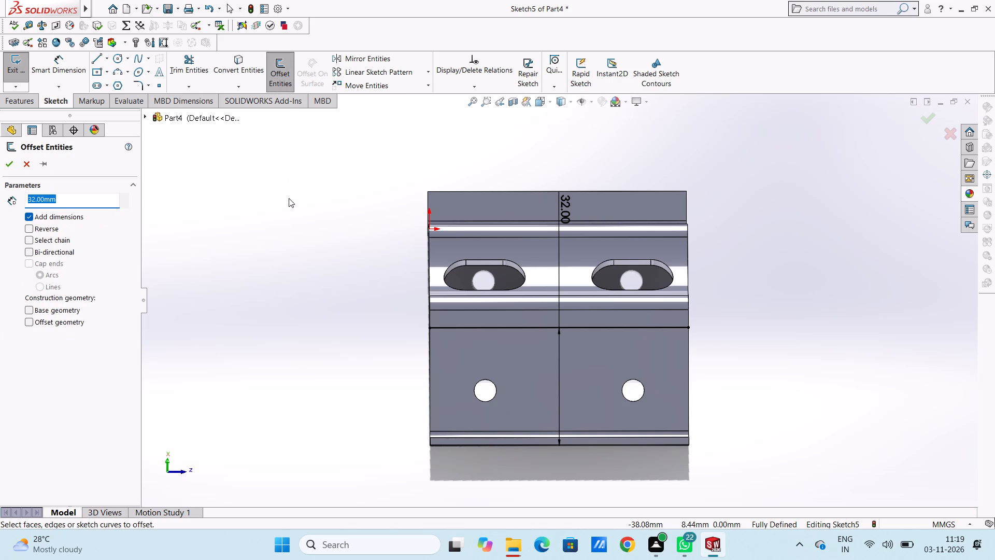
key(1)
key(Return)
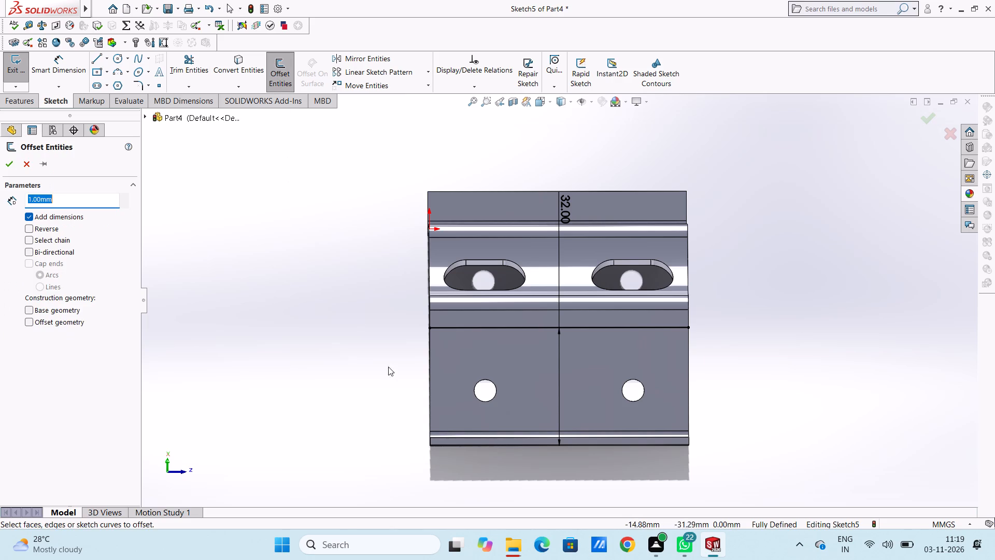
click(475, 326)
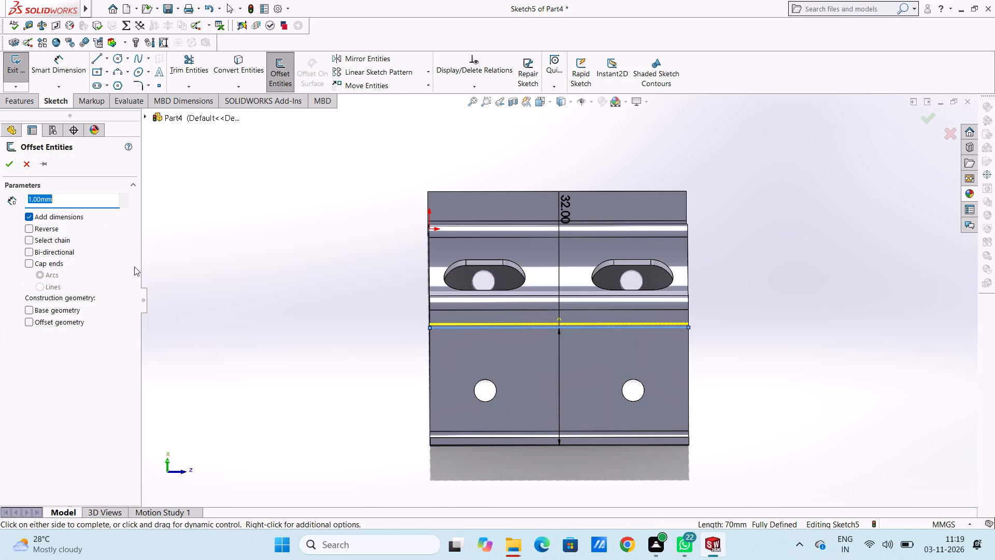
click(27, 226)
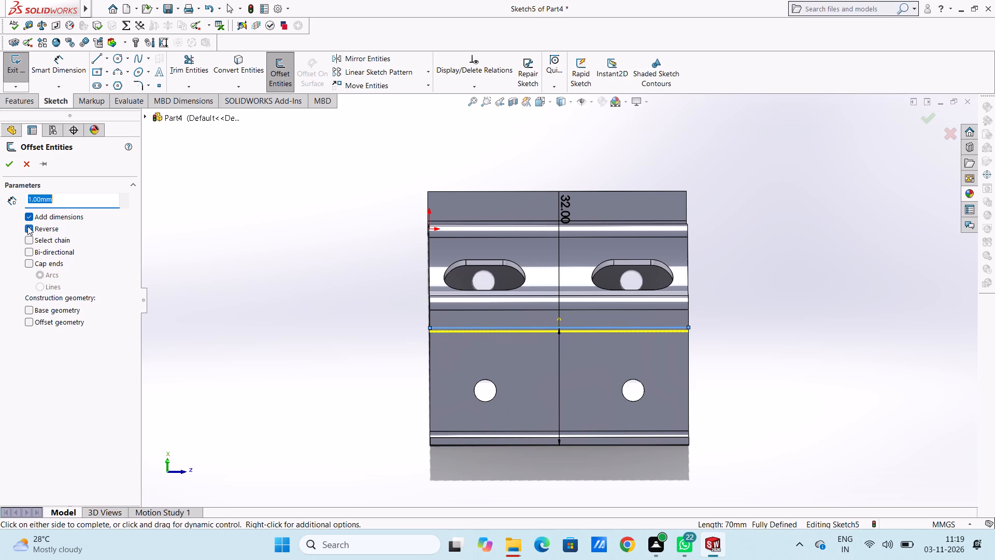
click(8, 166)
click(209, 213)
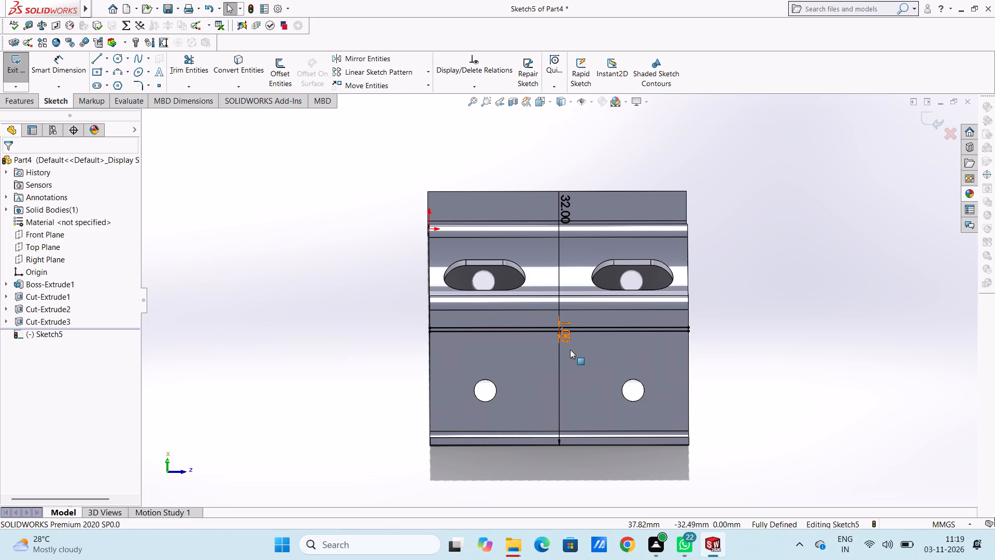
Move the spacing dimension of the two offset lines clear of the flank's end and set it to 2 mm.
scroll(570, 349, up, 2)
scroll(570, 349, down, 4)
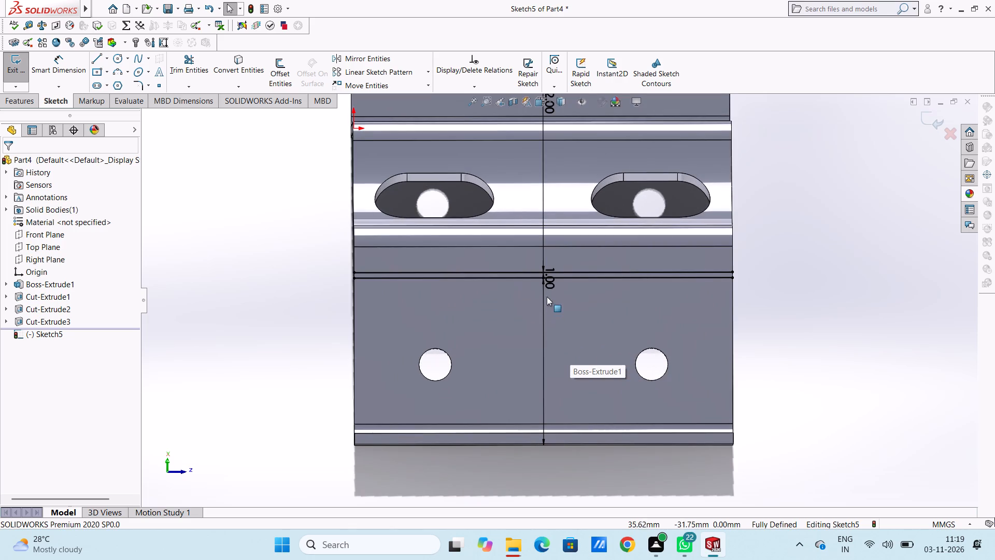
drag(552, 280, 835, 335)
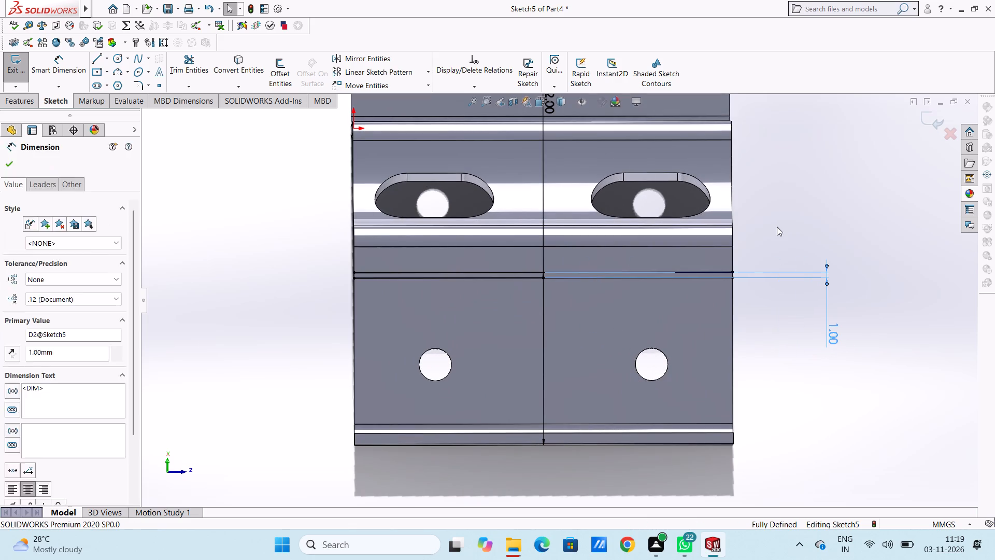
click(777, 227)
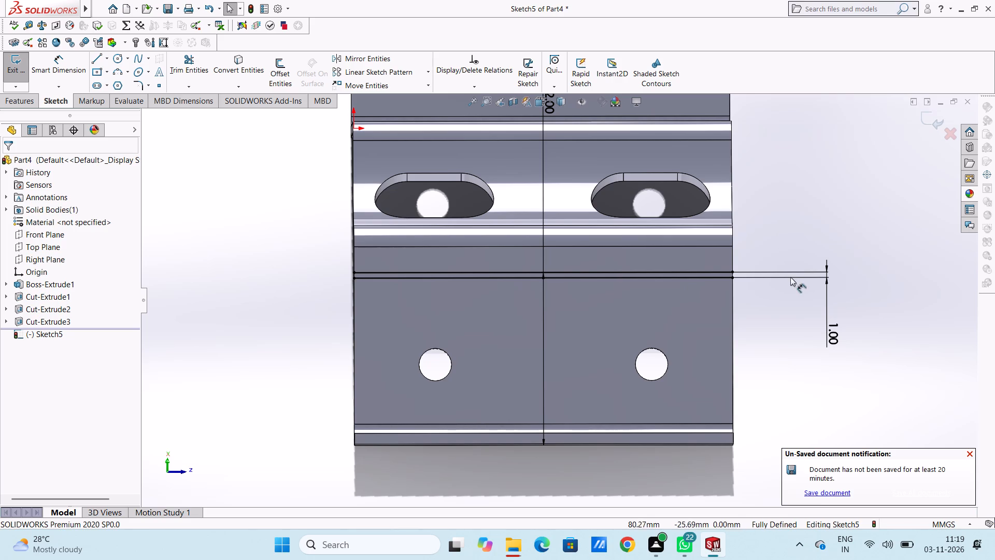
double_click(828, 329)
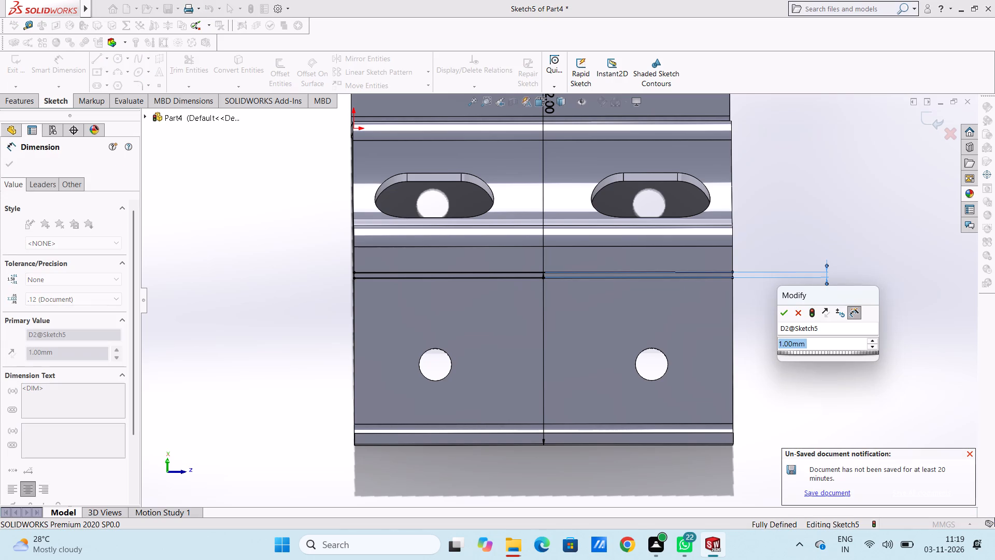
key(2)
key(Return)
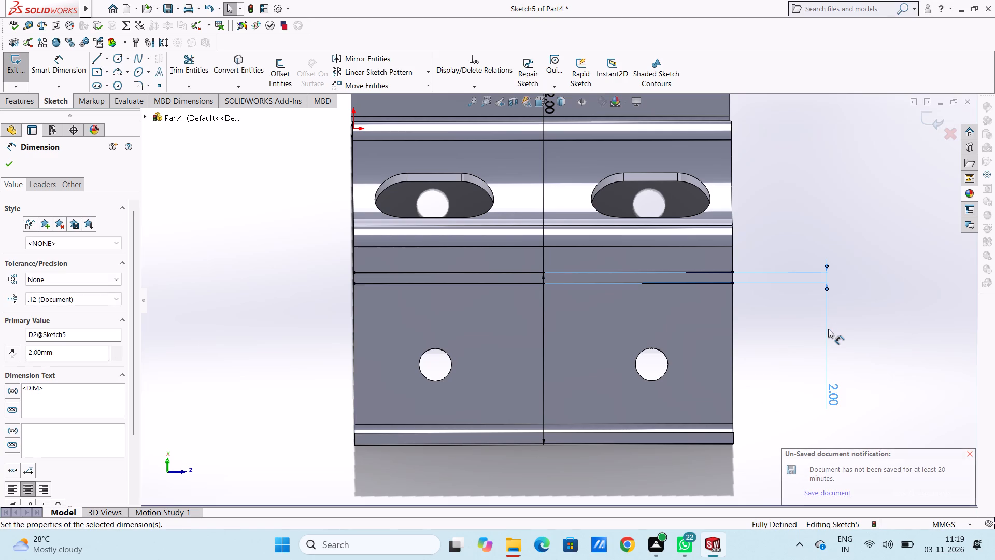
click(784, 330)
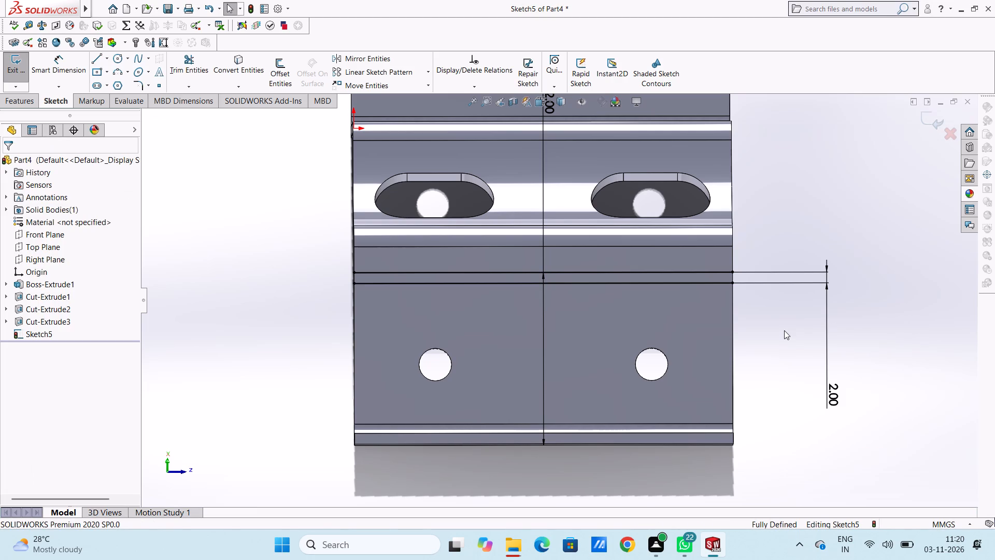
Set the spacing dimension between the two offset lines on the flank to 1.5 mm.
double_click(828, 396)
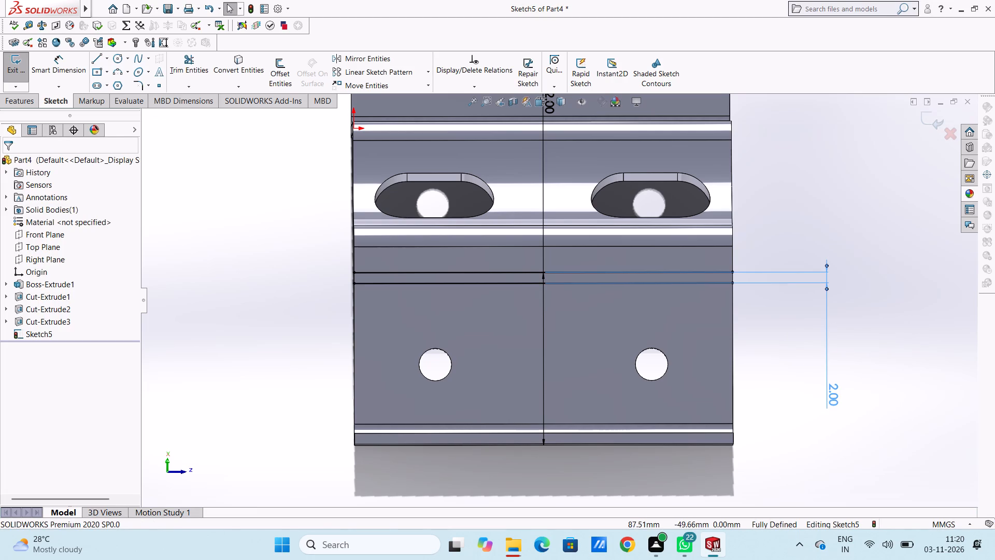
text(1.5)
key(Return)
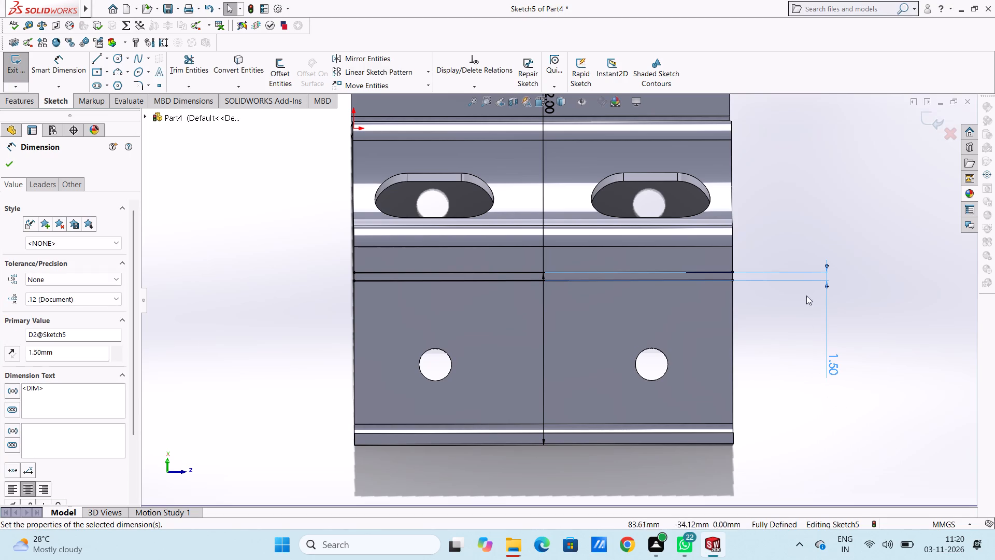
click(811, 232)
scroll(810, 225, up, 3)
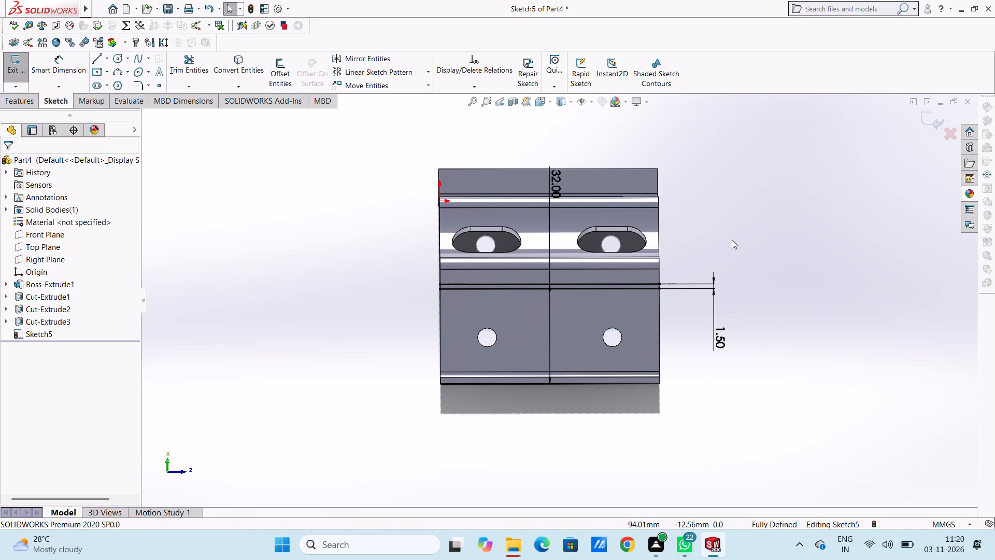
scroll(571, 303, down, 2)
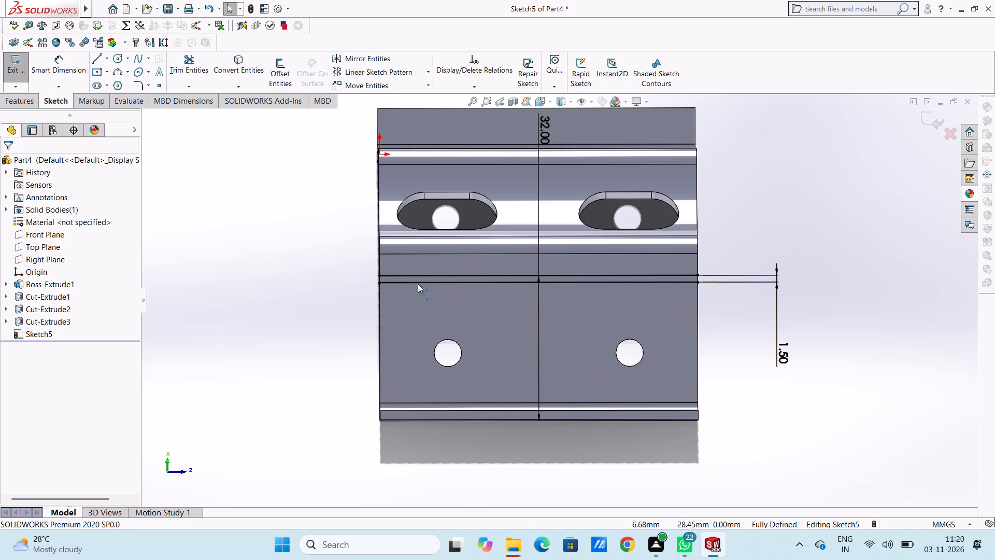
Delete the lower of the two offset lines, the one nearer the mounting holes.
click(459, 285)
right_click(276, 267)
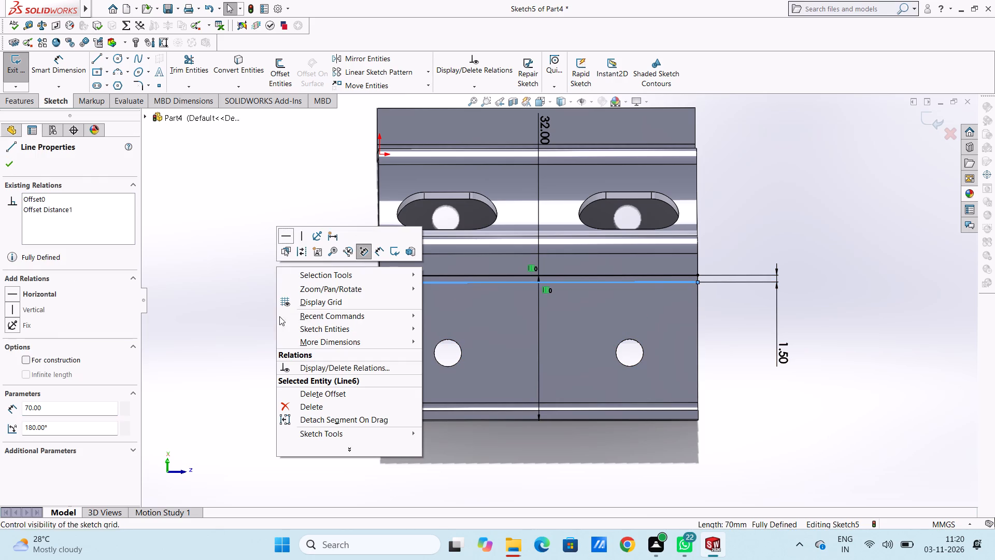
click(295, 407)
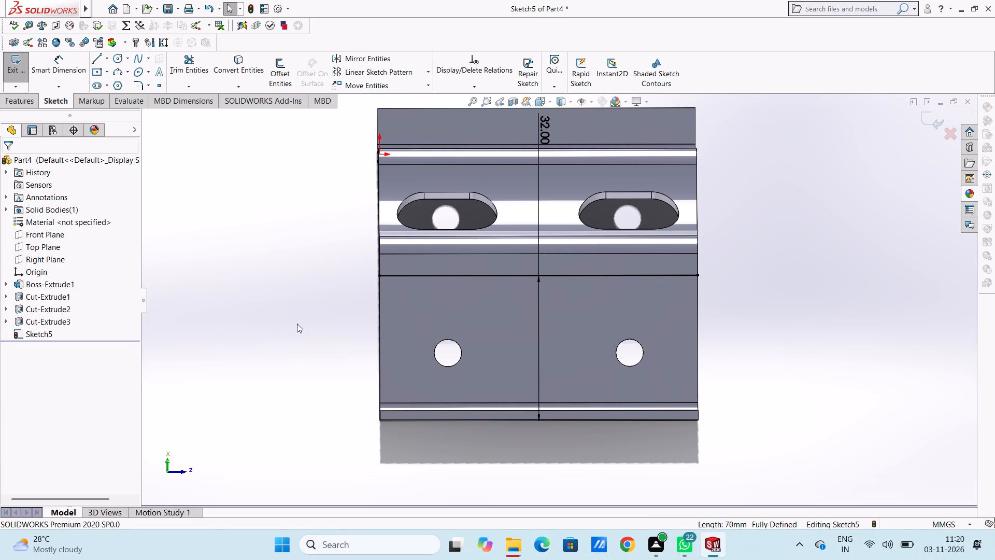
Examine the sloped flank, its remaining sketch line and the lip from several viewing angles.
middle_drag(297, 323, 392, 324)
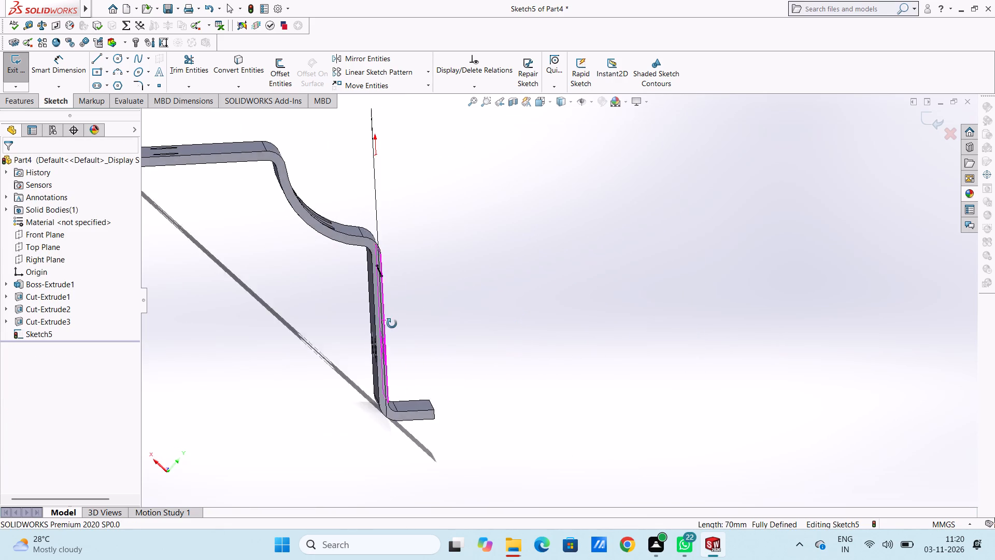
middle_drag(392, 324, 379, 354)
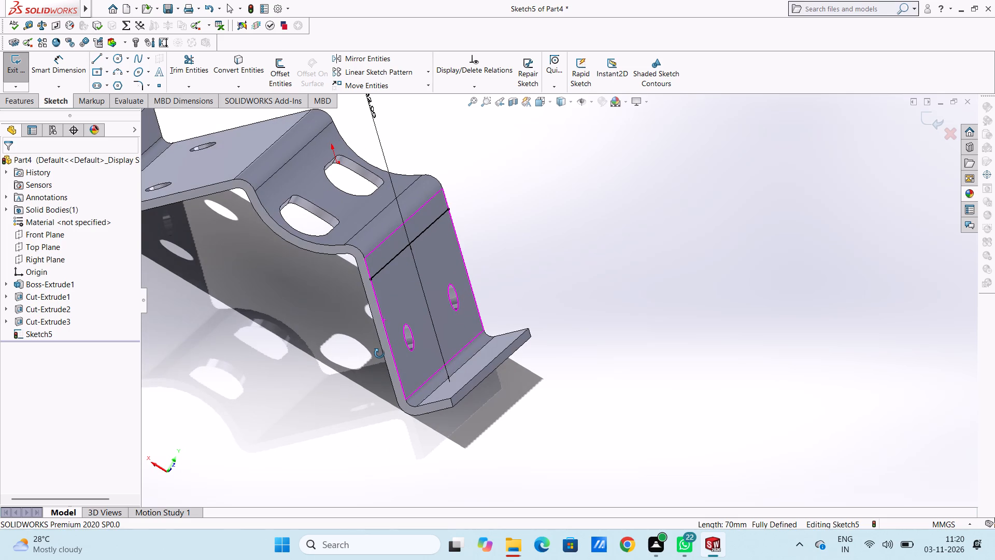
middle_drag(379, 354, 384, 357)
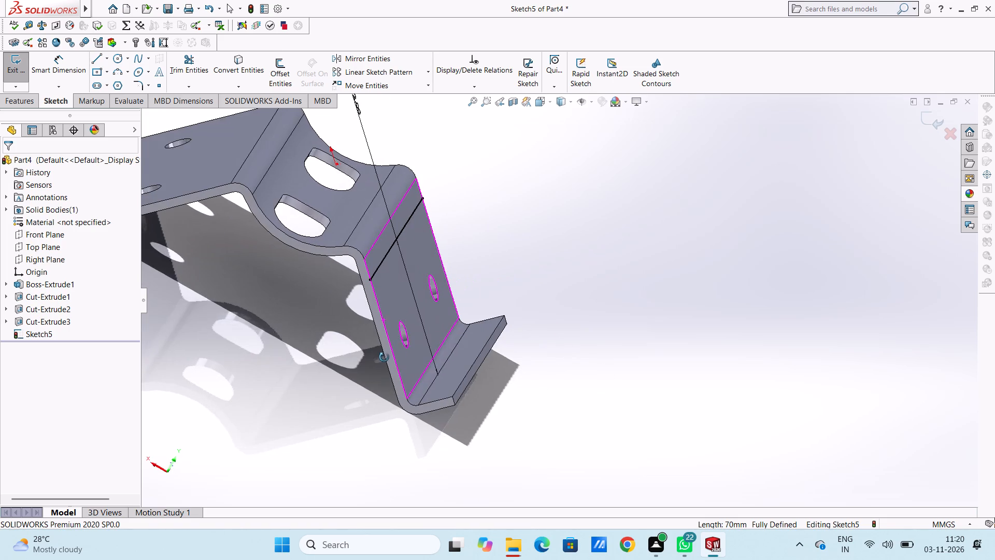
middle_drag(384, 357, 367, 319)
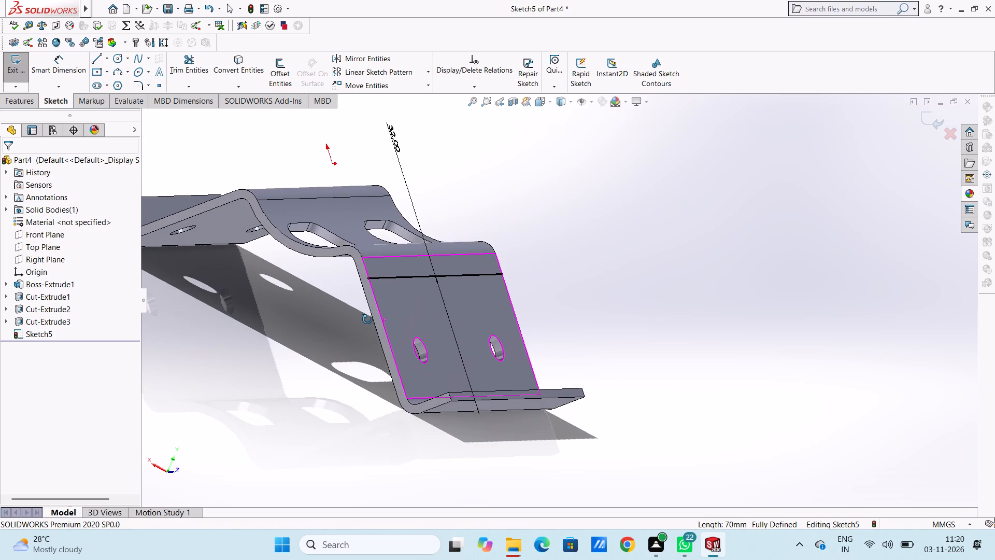
middle_drag(367, 319, 377, 320)
middle_drag(388, 369, 356, 376)
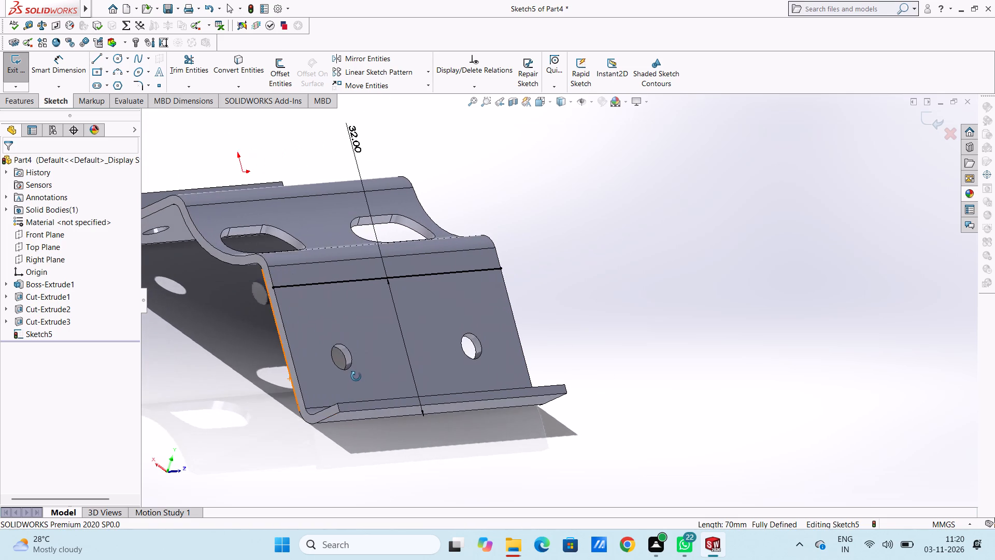
middle_drag(356, 376, 394, 410)
middle_drag(339, 419, 303, 335)
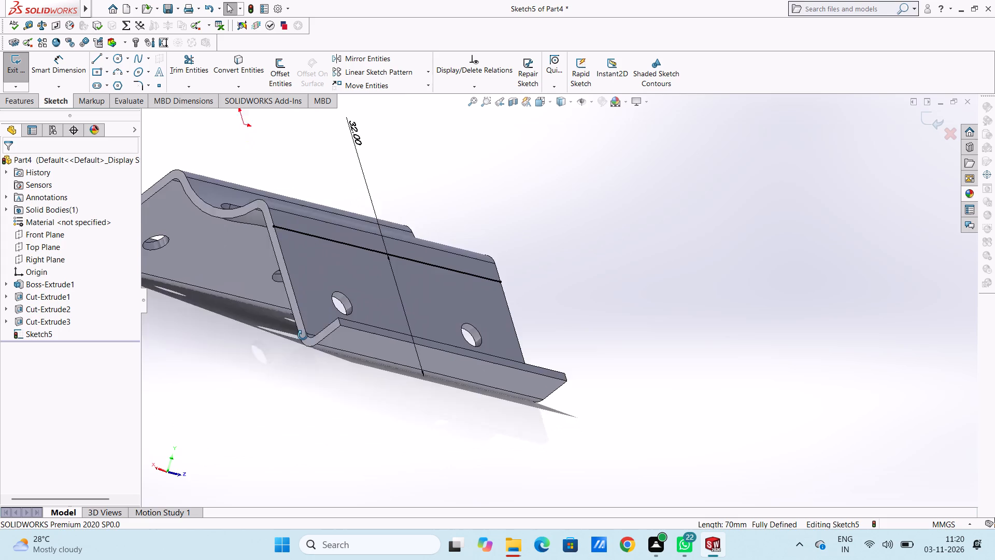
middle_drag(303, 335, 373, 307)
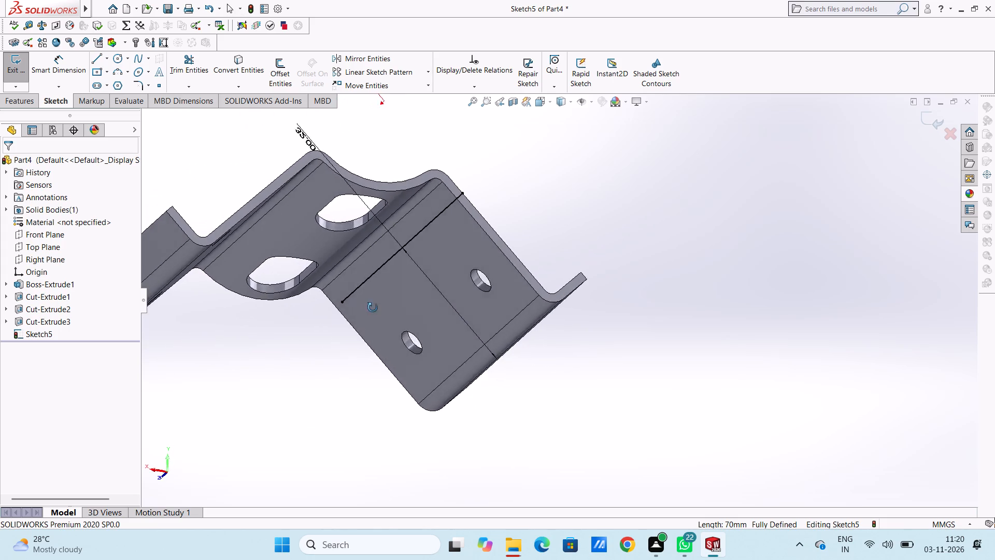
middle_drag(373, 307, 320, 388)
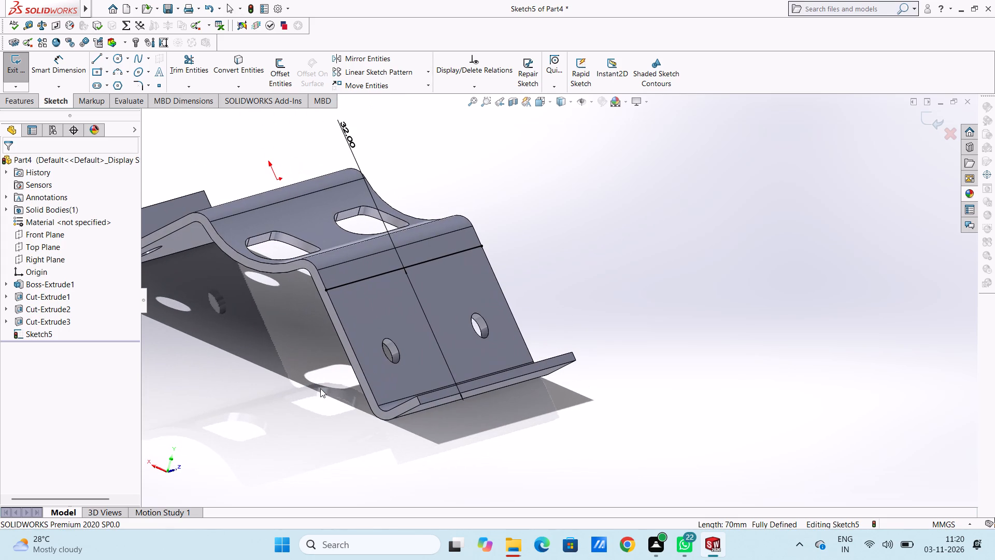
middle_drag(320, 388, 329, 402)
scroll(343, 368, up, 4)
middle_drag(340, 367, 335, 357)
scroll(510, 335, down, 1)
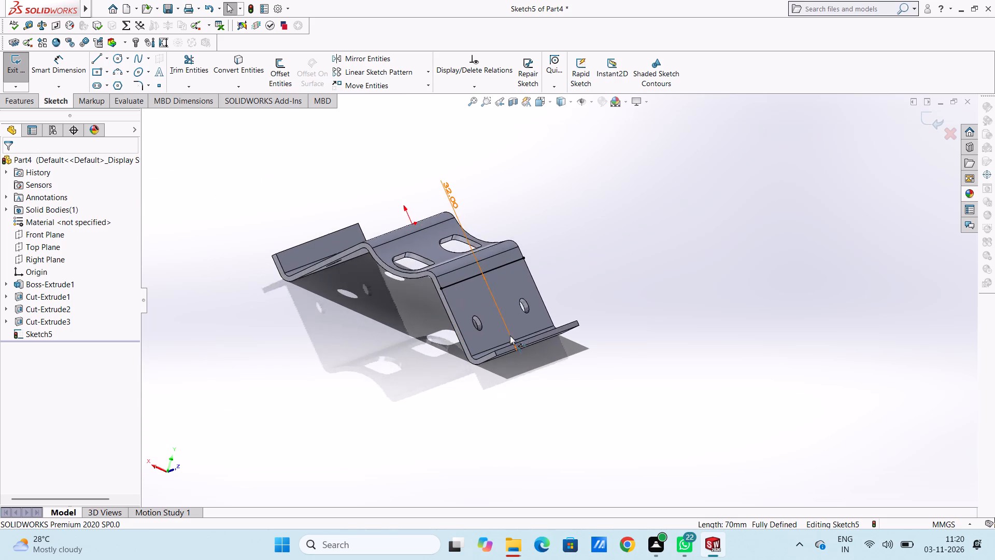
scroll(510, 335, down, 2)
middle_drag(549, 276, 561, 283)
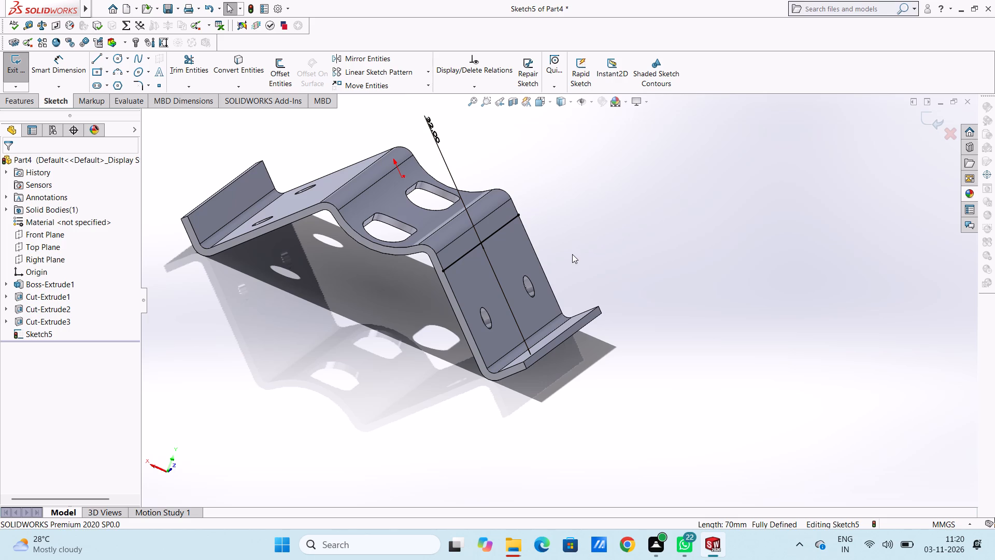
middle_drag(570, 247, 533, 241)
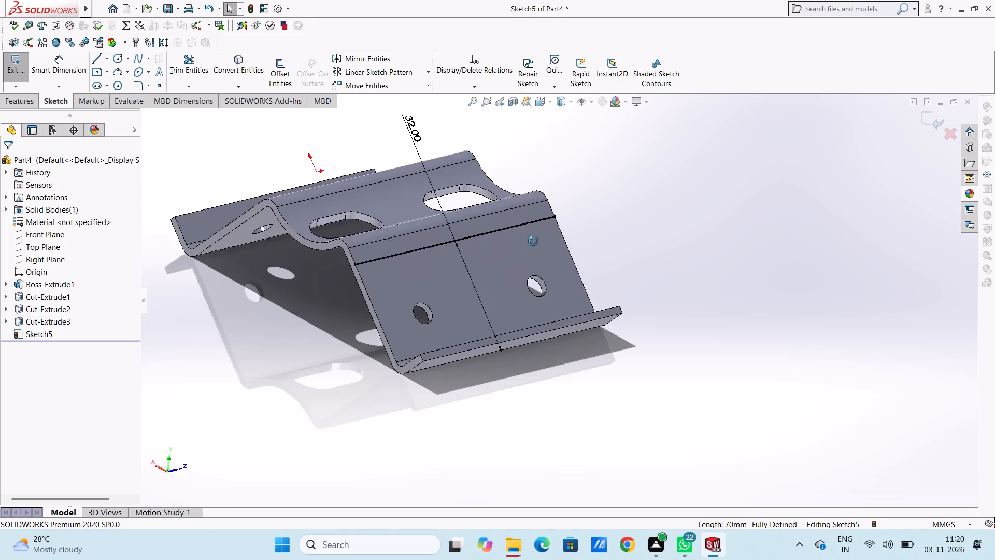
middle_drag(533, 241, 535, 250)
Offset the remaining flank line by 1.5 mm toward the slotted trough, with a dimension added.
click(287, 68)
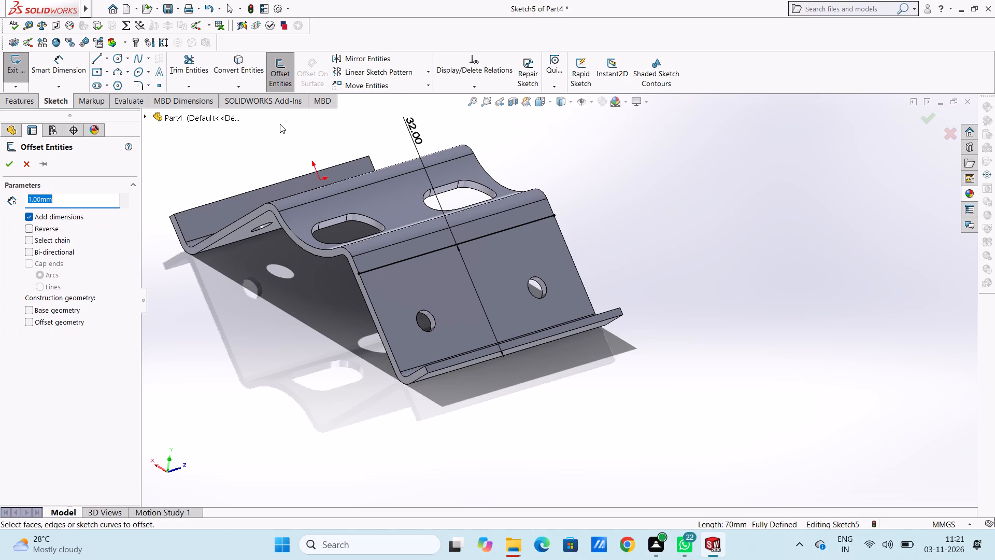
text(1.5)
key(Return)
click(395, 265)
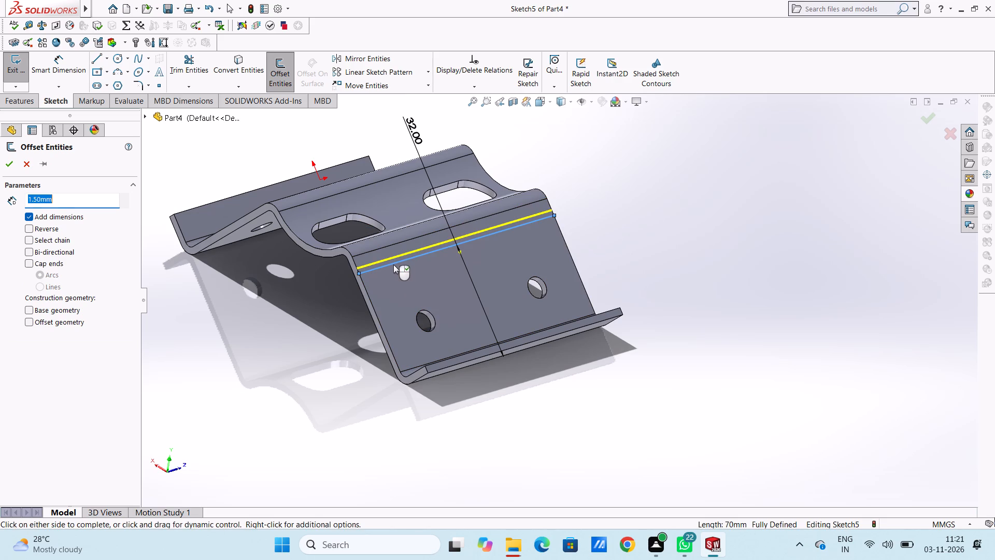
click(6, 160)
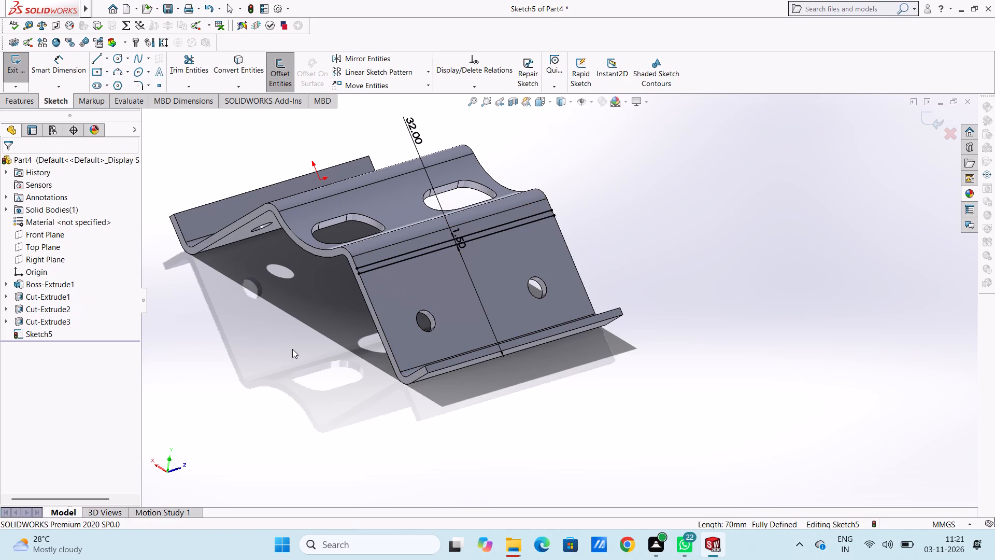
Offset the lower line of the pair by 20 mm in the reversed direction, toward the lip.
scroll(292, 349, up, 1)
middle_drag(329, 336, 328, 372)
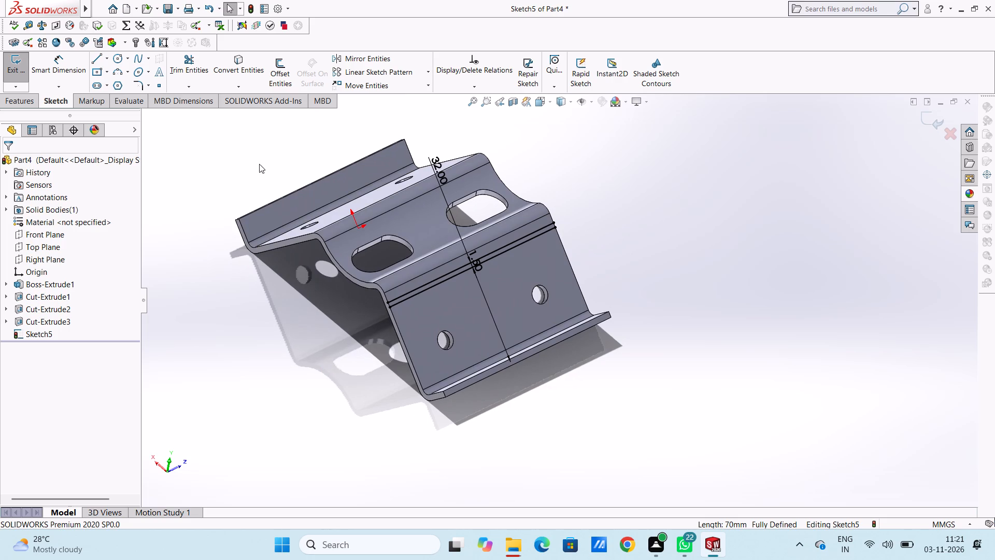
click(272, 66)
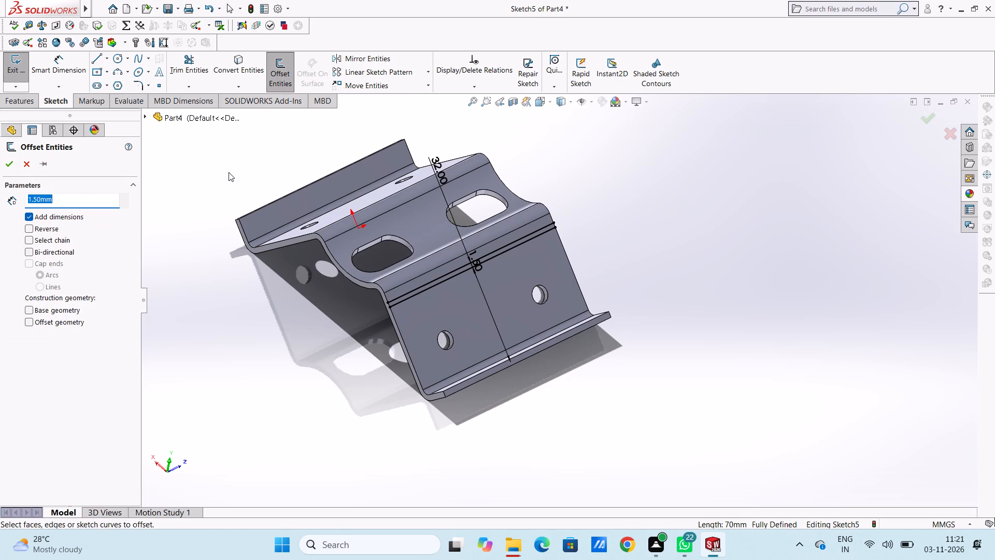
text(20)
key(Return)
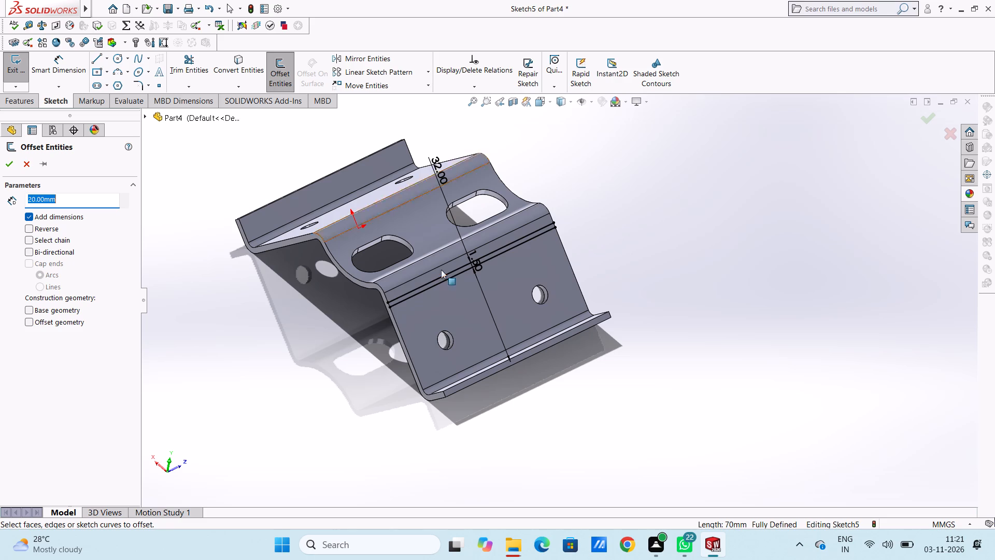
click(451, 279)
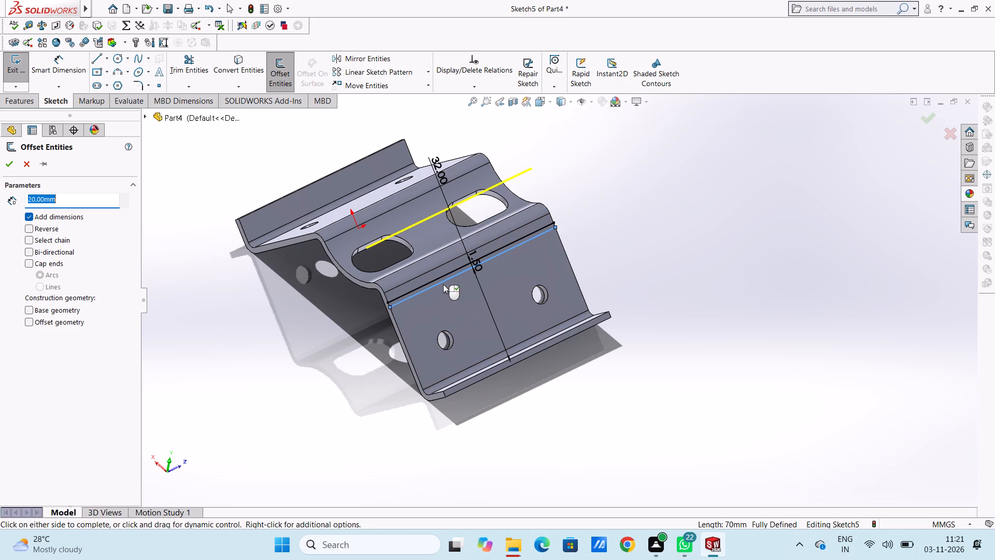
click(28, 229)
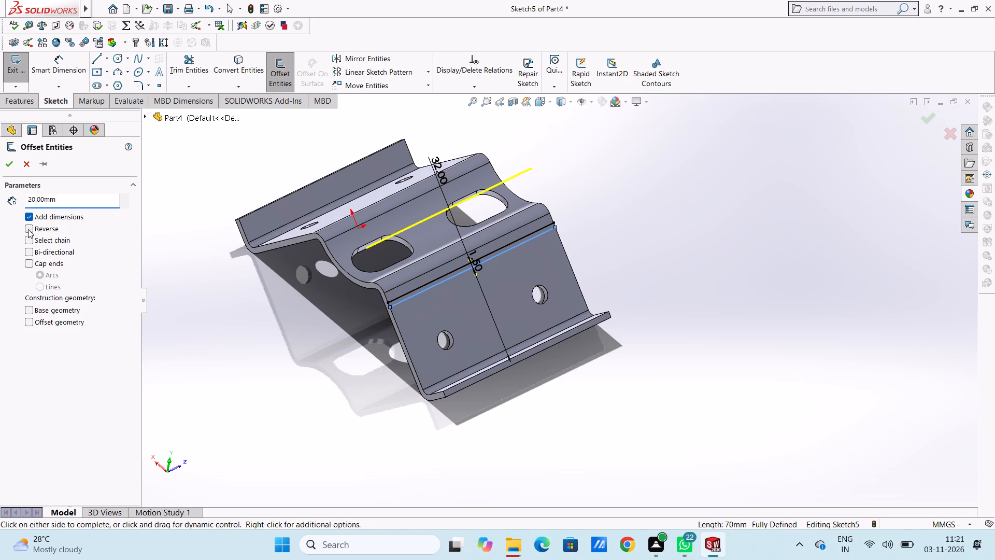
click(11, 163)
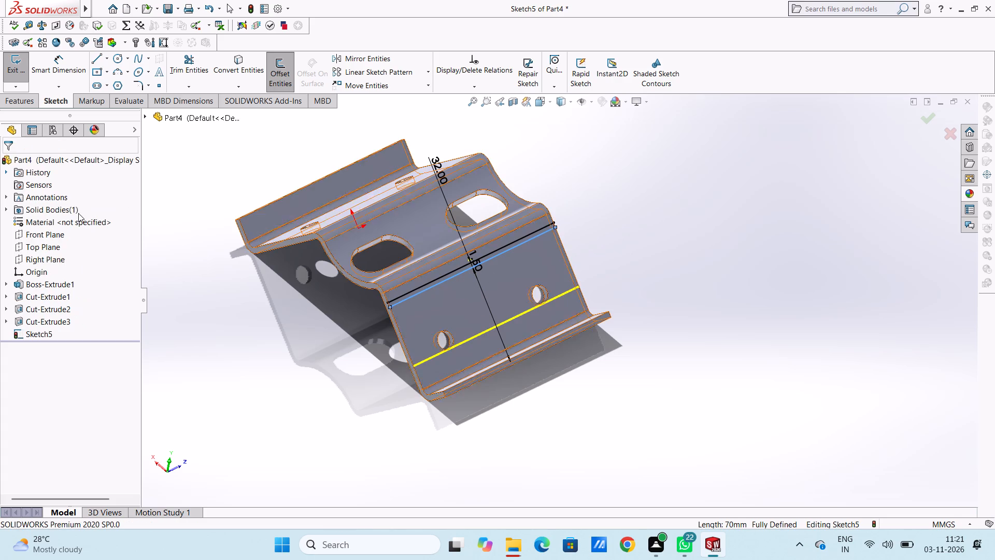
Offset the new line near the flank holes by 1.5 mm in the reversed direction, toward the lip.
middle_drag(252, 321, 245, 305)
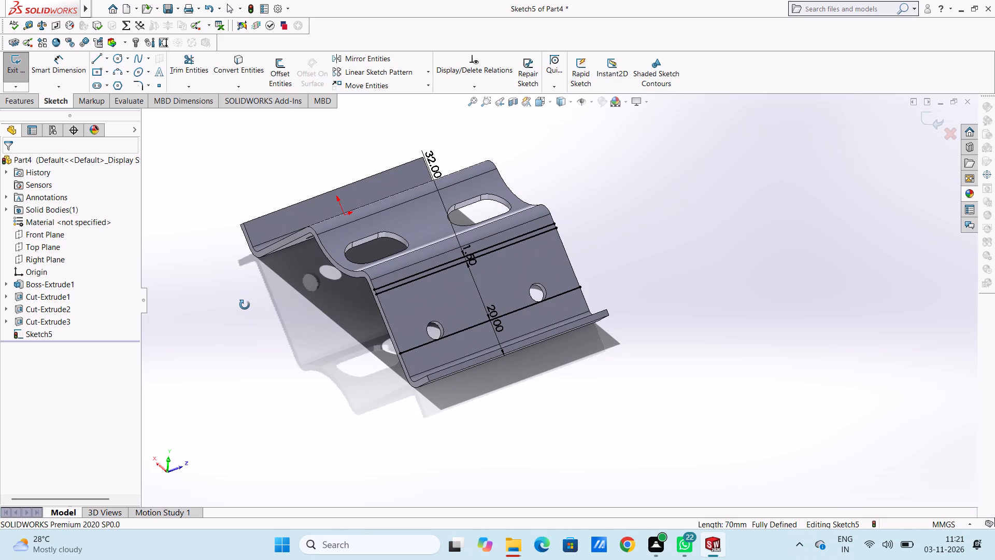
middle_drag(245, 305, 257, 306)
click(276, 73)
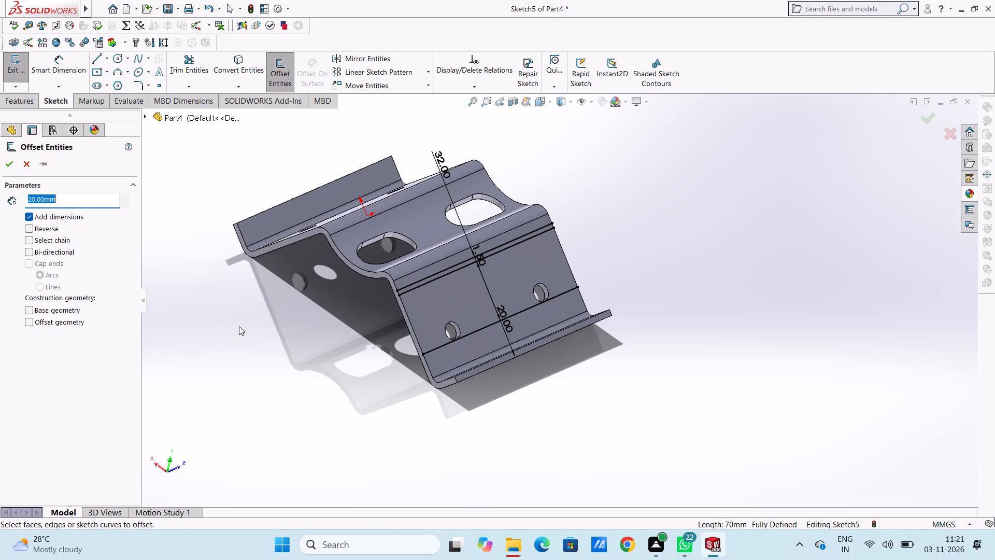
text(1.5)
key(Return)
click(475, 332)
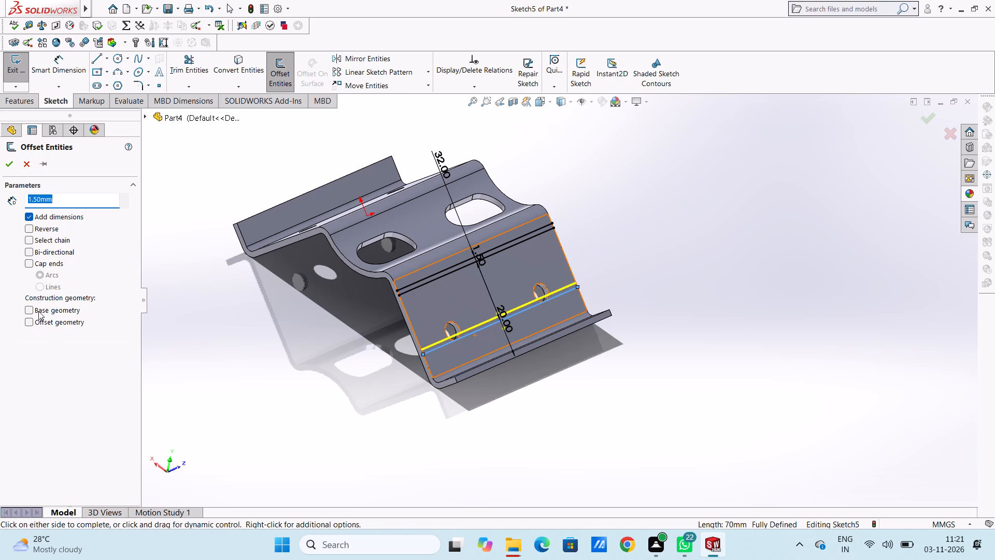
click(31, 227)
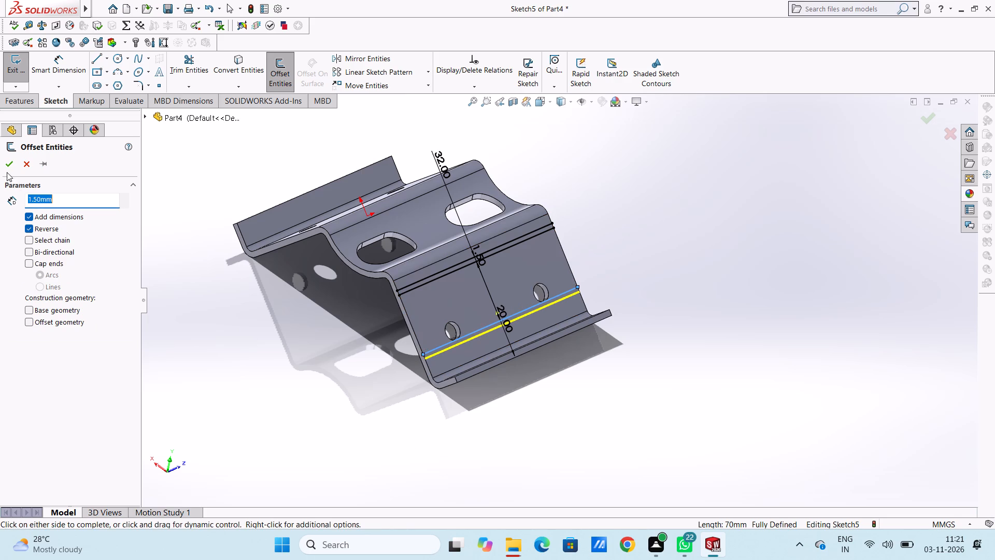
click(6, 166)
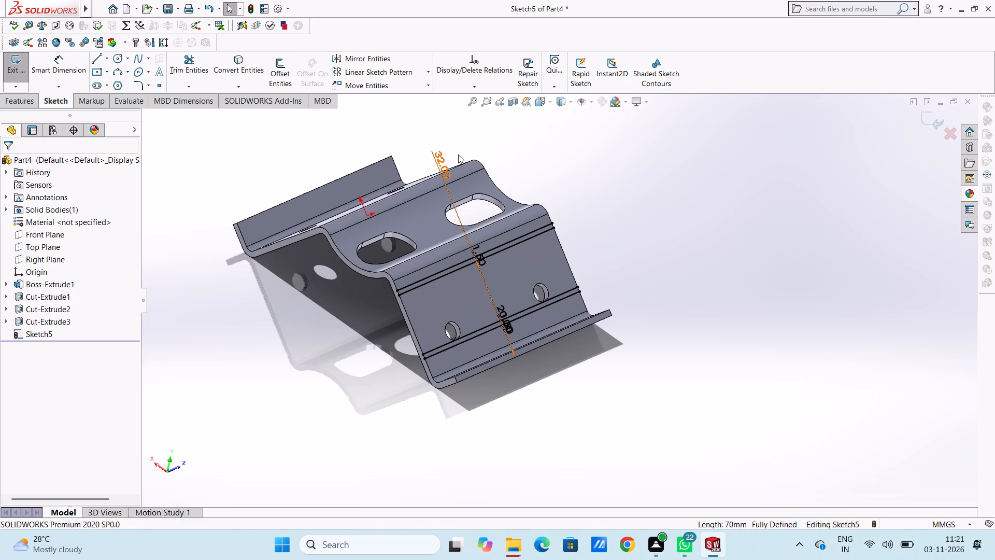
Set the 32 mm dimension locating the upper pair of flank lines to 30 mm.
scroll(466, 161, down, 1)
scroll(598, 204, up, 1)
scroll(613, 239, down, 2)
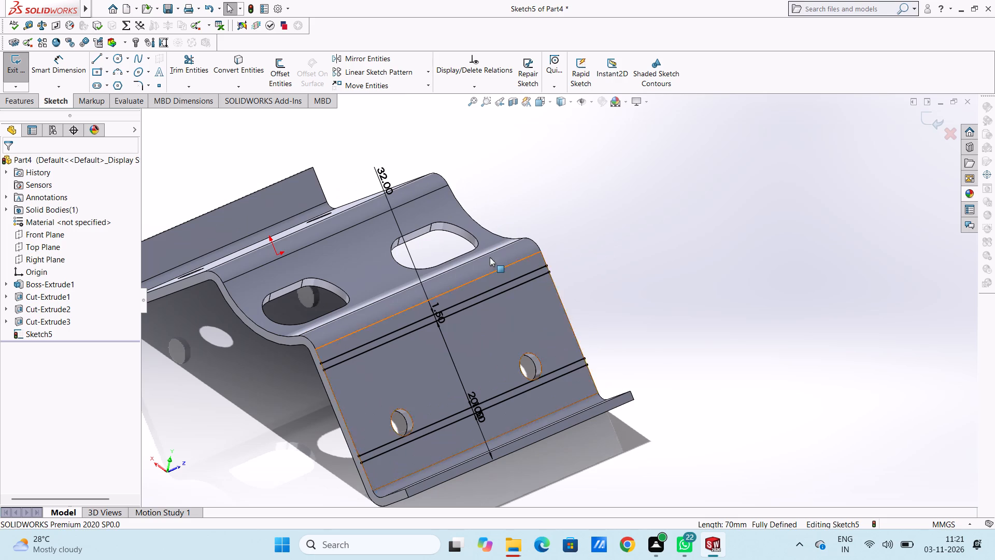
scroll(461, 254, up, 2)
double_click(438, 206)
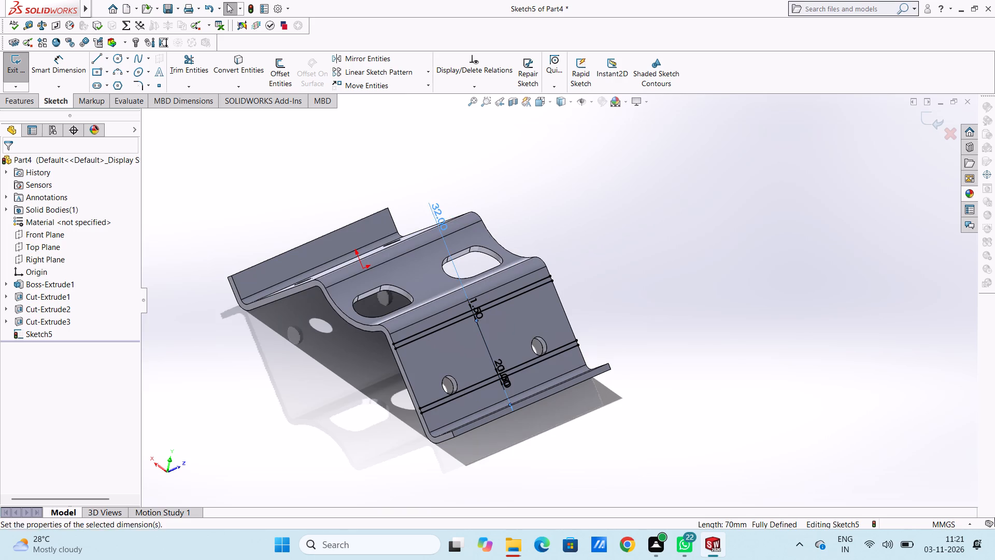
text(30)
key(Return)
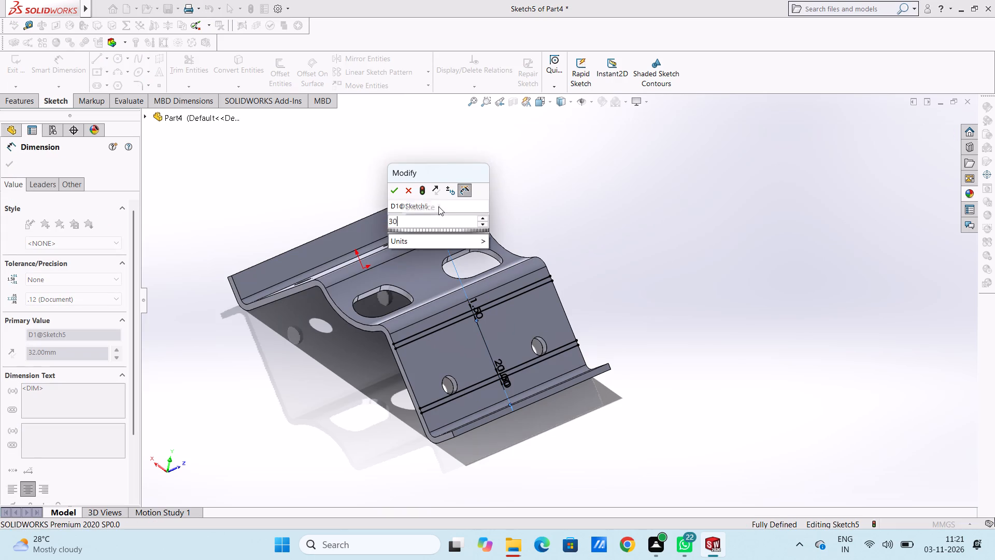
click(618, 227)
Offset both short end edges of the sloped flank 2 mm inward, with dimensions added.
scroll(456, 417, down, 3)
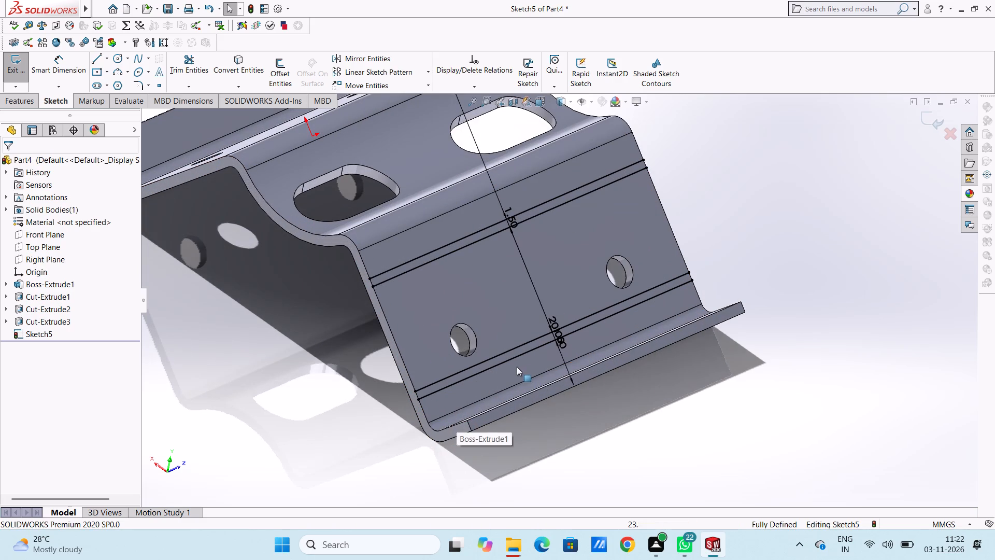
scroll(562, 347, down, 5)
scroll(562, 347, up, 5)
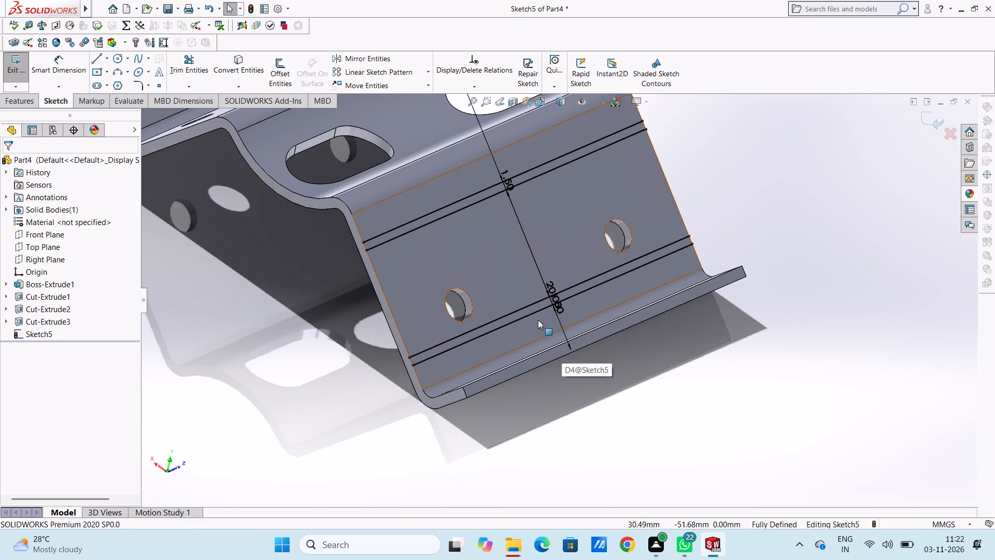
scroll(537, 319, up, 3)
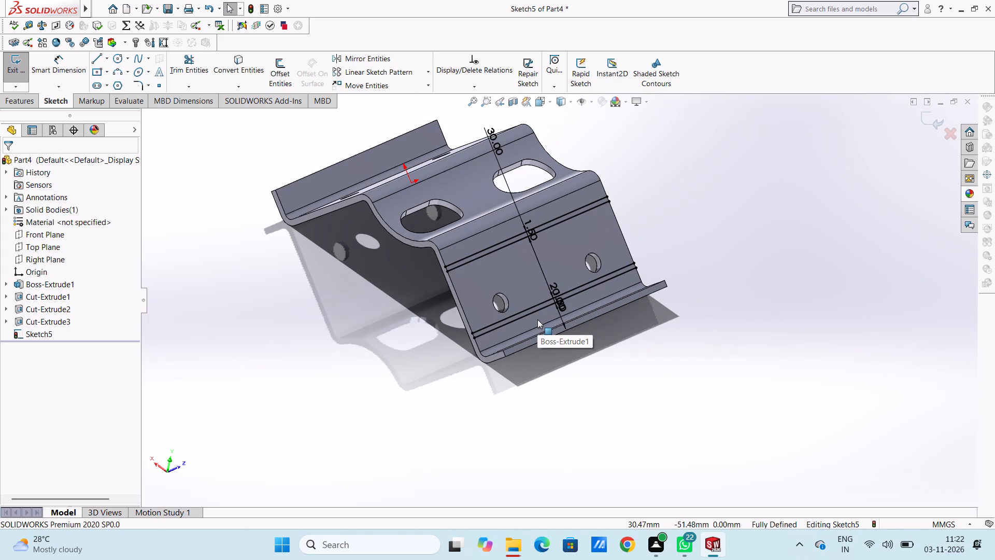
drag(283, 66, 282, 71)
key(2)
key(Return)
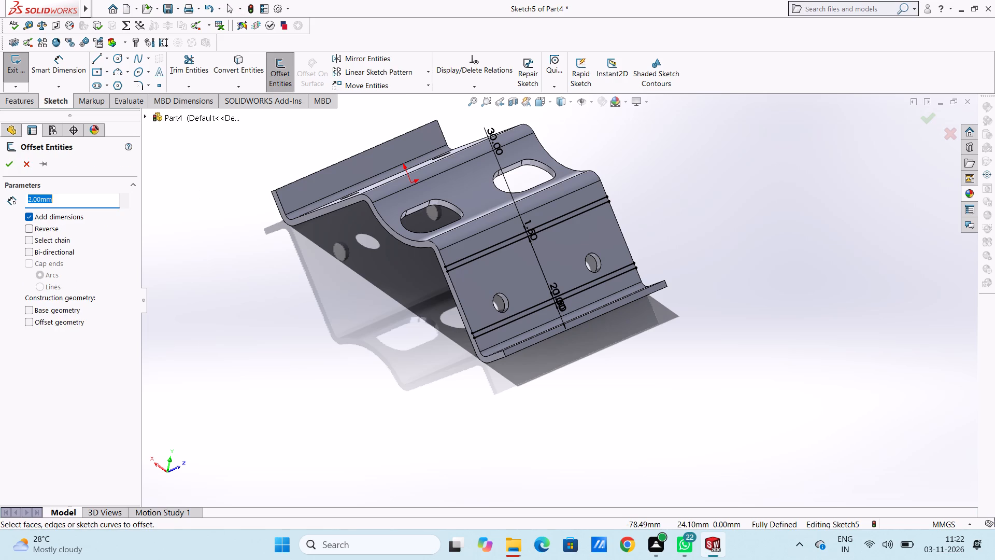
click(460, 301)
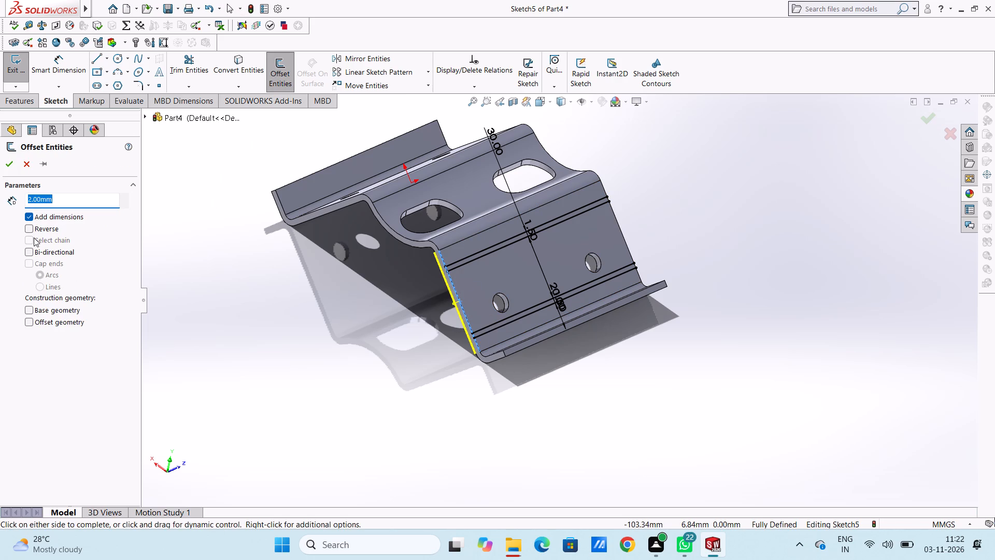
click(26, 230)
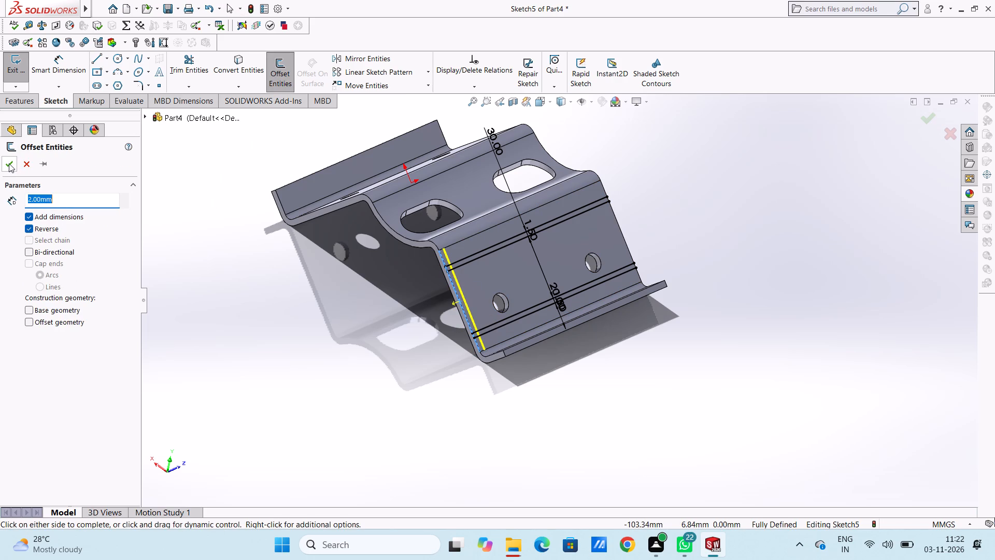
click(9, 163)
click(278, 66)
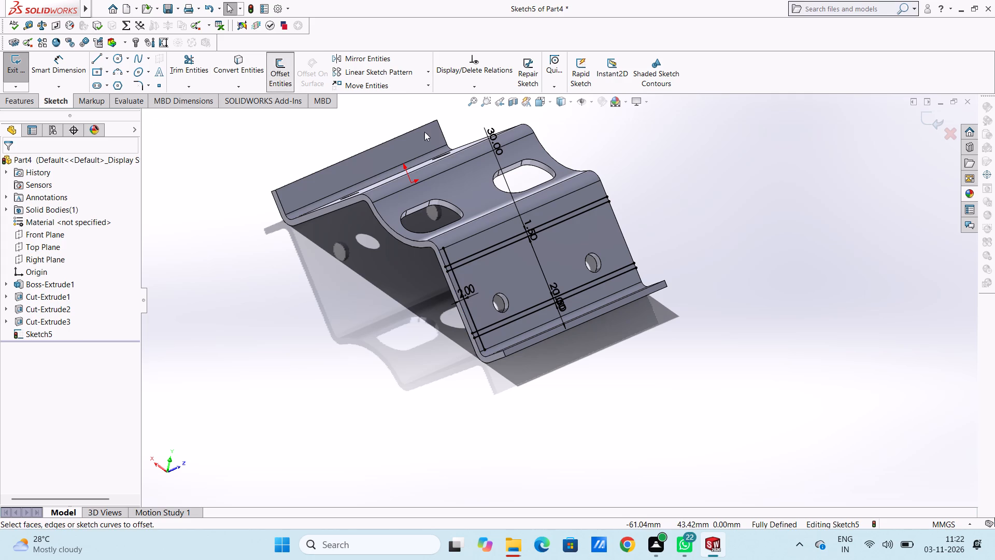
click(620, 227)
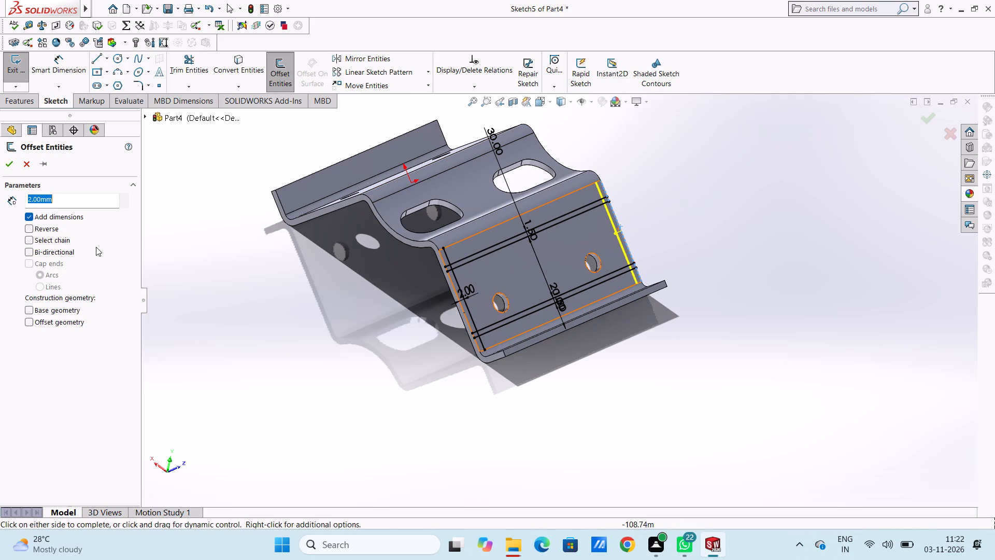
click(10, 165)
Trim the near-end inset line where it extends beyond the upper and lower strip lines.
middle_drag(276, 288, 258, 291)
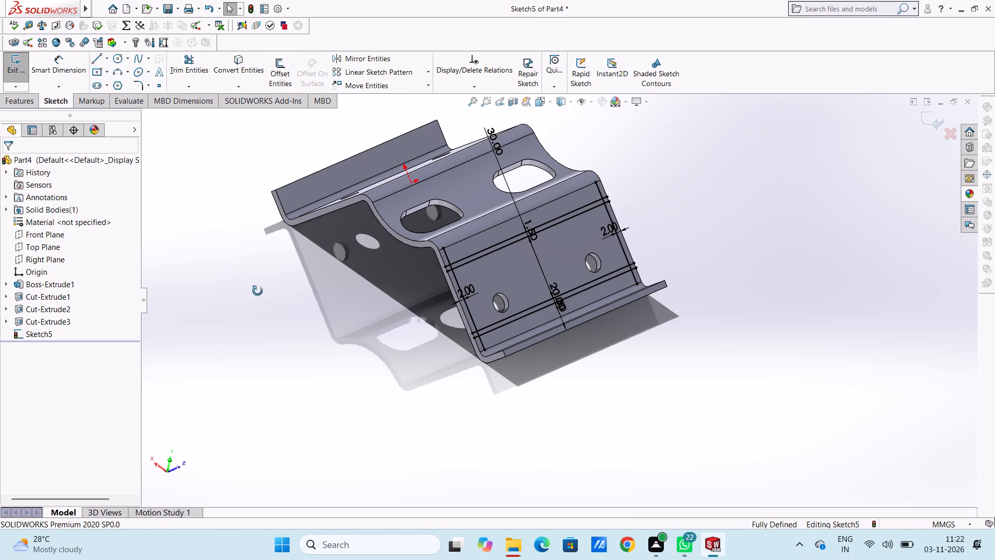
middle_drag(258, 291, 255, 304)
scroll(568, 290, down, 2)
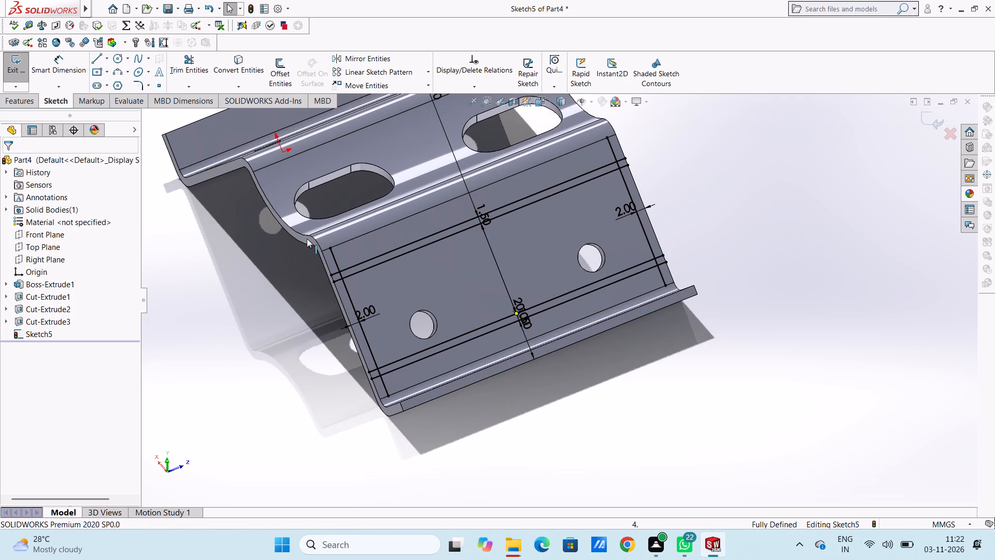
click(196, 70)
scroll(379, 263, down, 2)
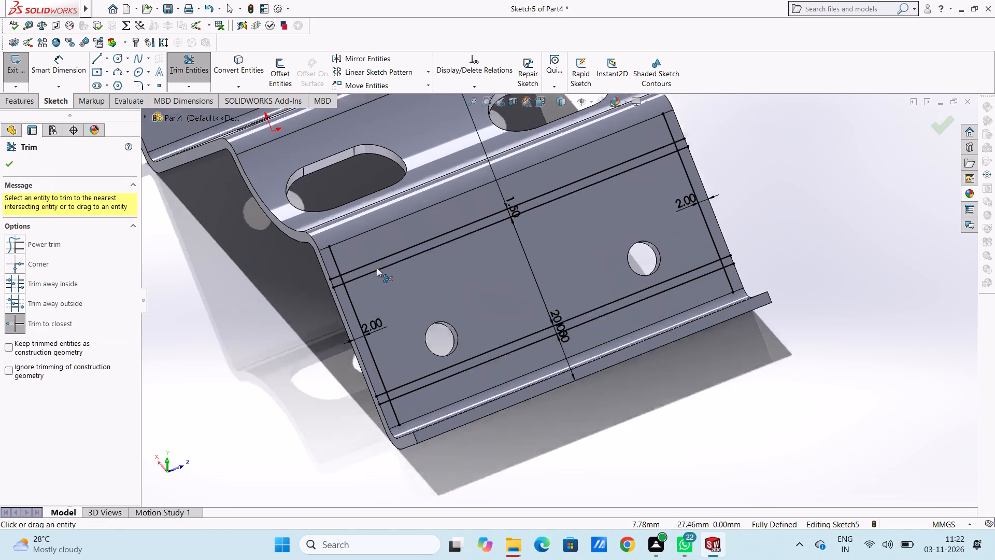
scroll(377, 268, down, 2)
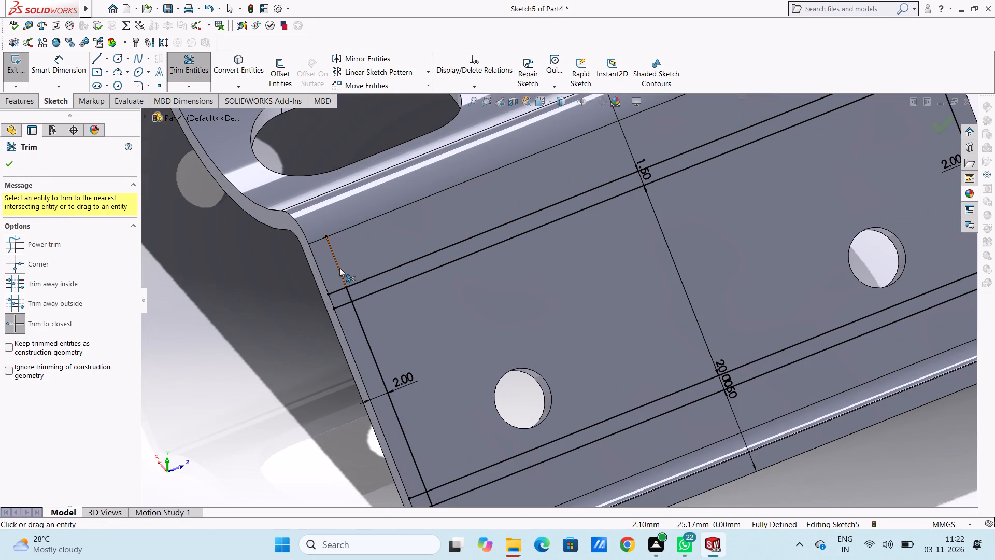
click(339, 268)
scroll(477, 273, up, 5)
scroll(516, 366, down, 4)
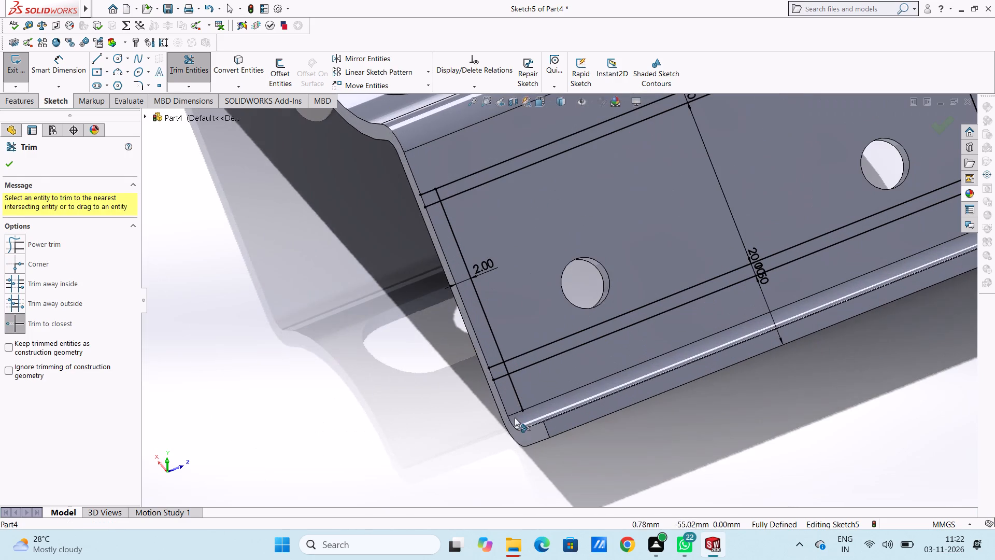
click(519, 394)
scroll(409, 386, up, 8)
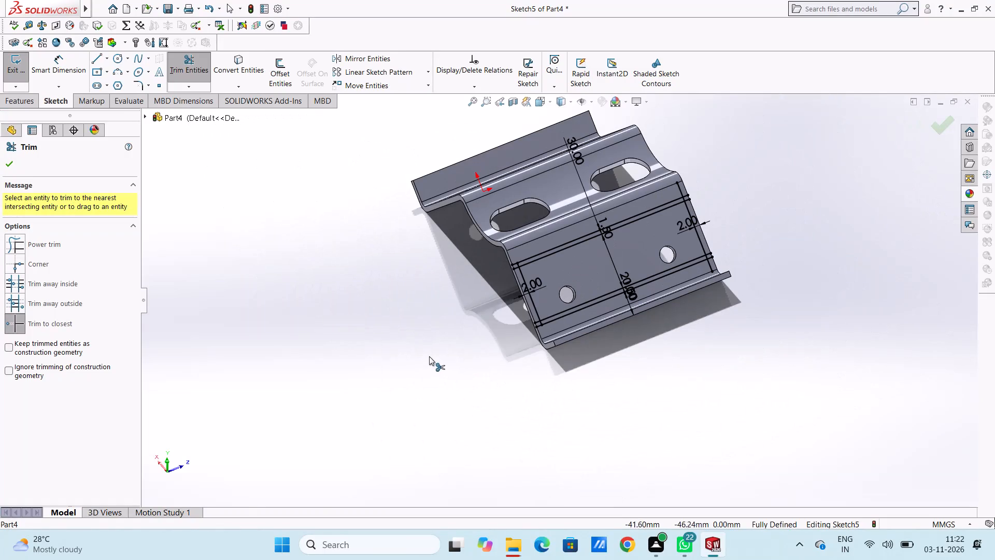
middle_drag(466, 339, 473, 340)
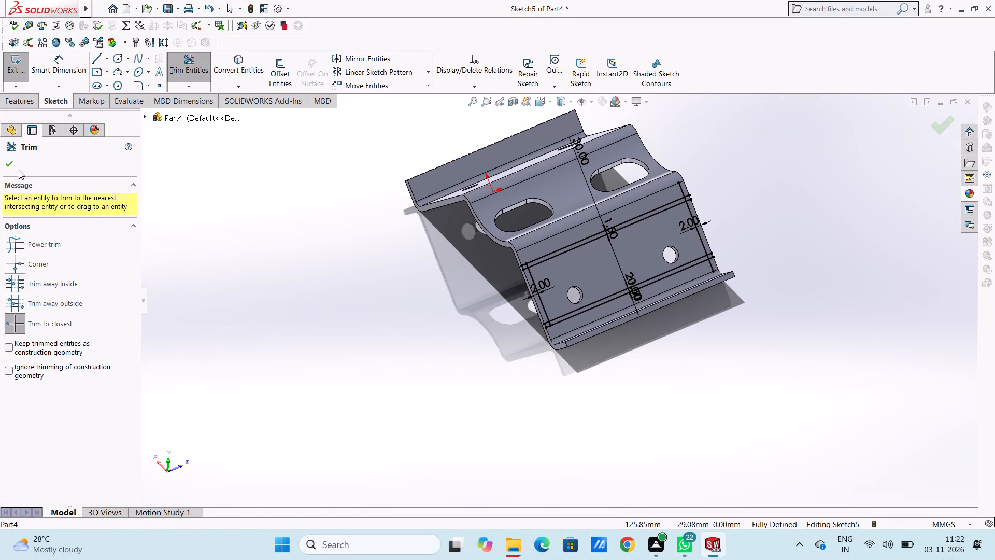
click(15, 167)
Offset both inset end lines 2 mm outward onto the flank's short end edges, with dimensions added.
scroll(718, 223, down, 2)
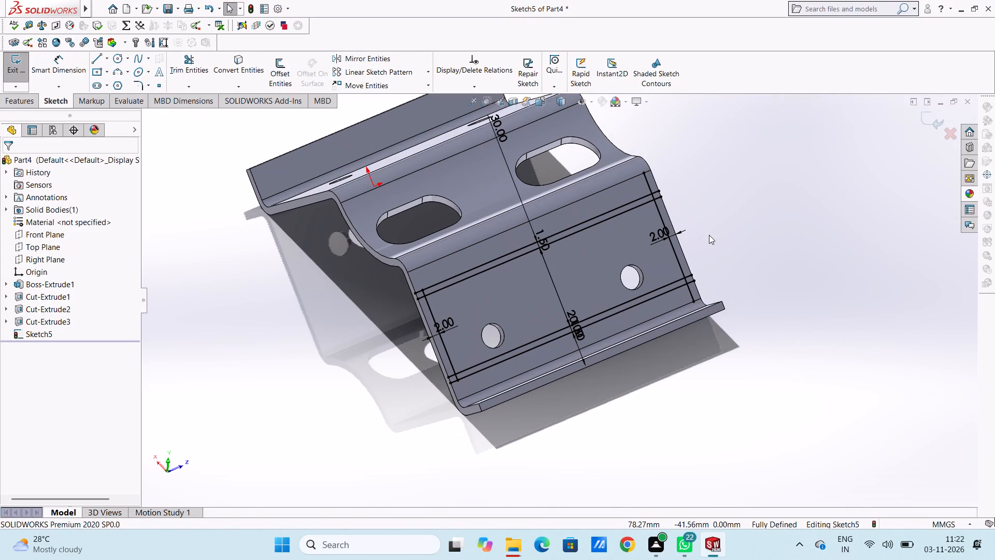
click(272, 62)
click(431, 309)
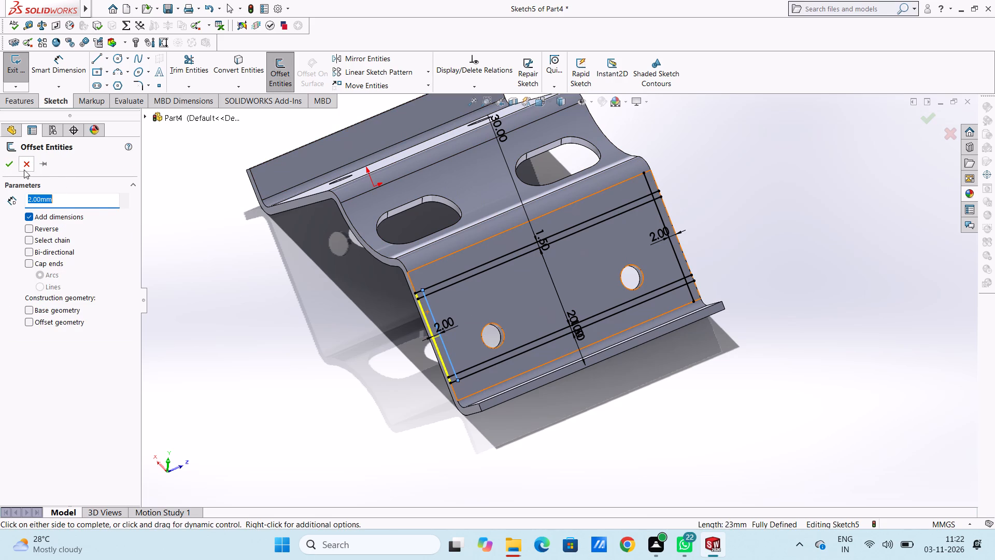
click(8, 165)
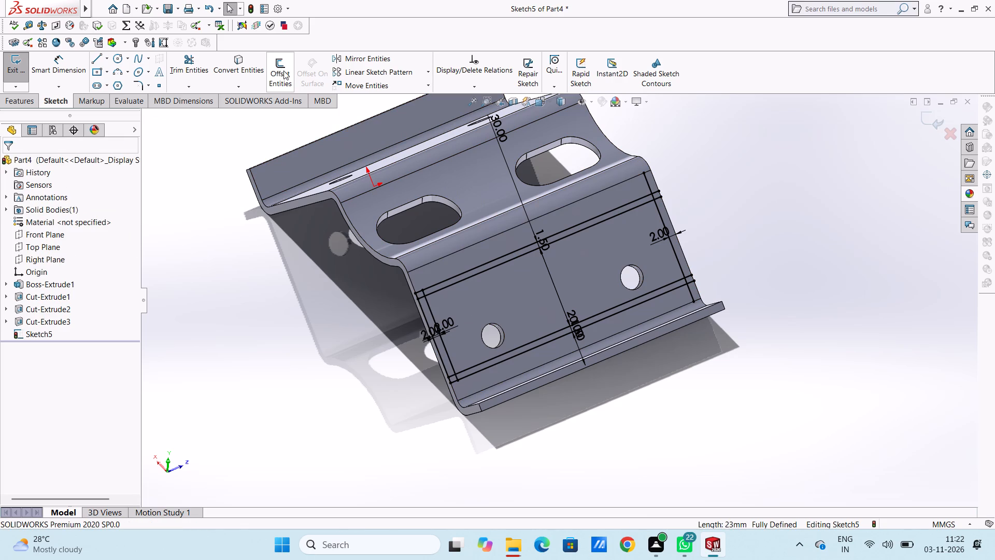
click(283, 71)
click(660, 221)
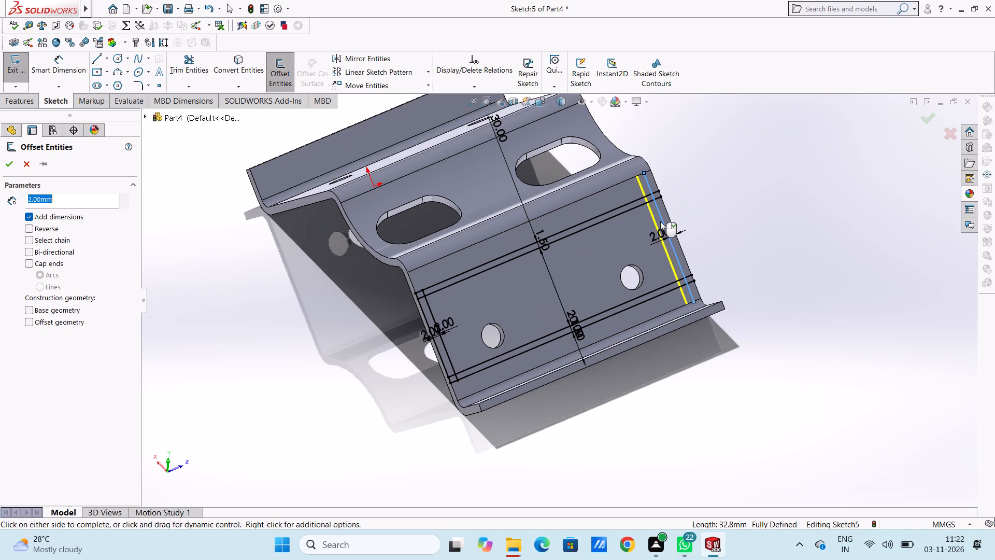
click(29, 228)
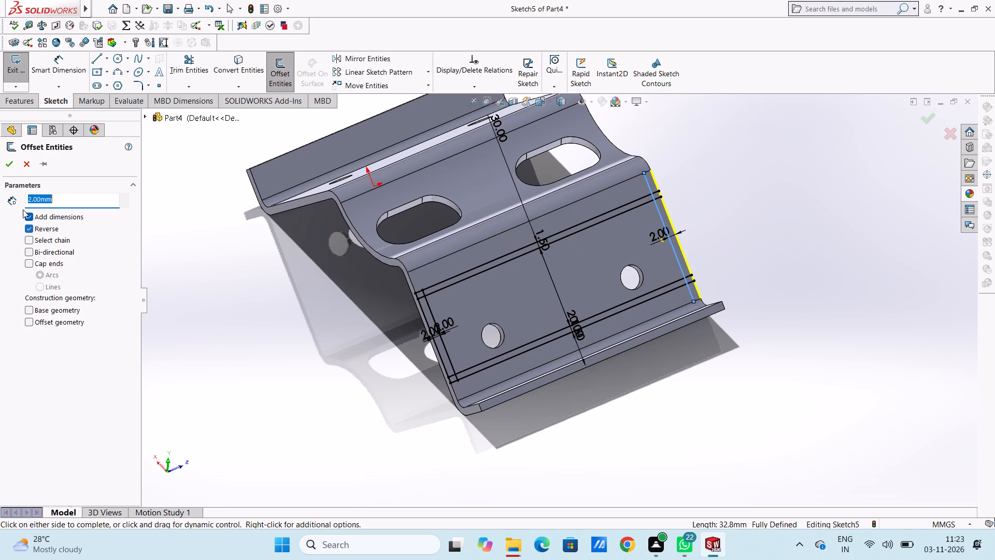
click(8, 166)
click(219, 298)
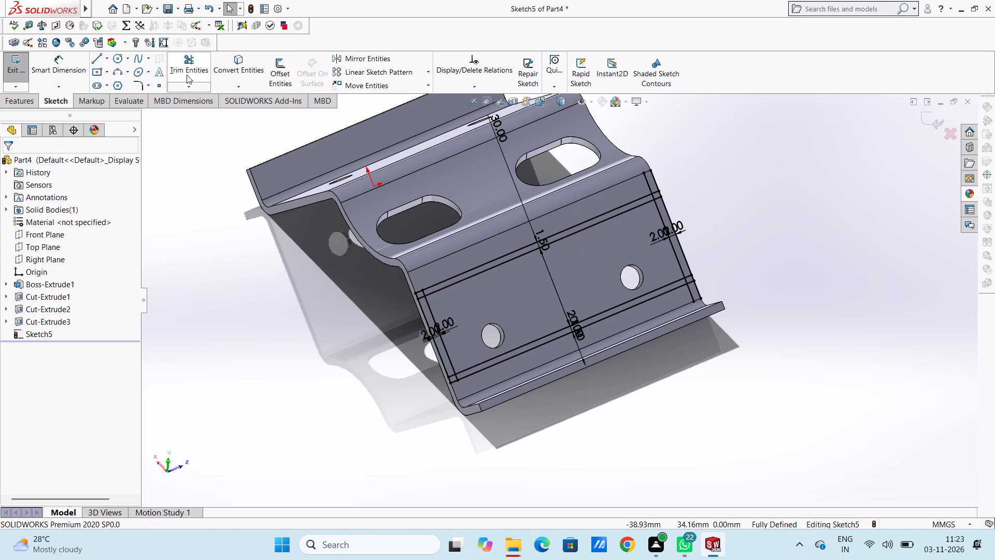
Trim the far-end inset and edge lines where they extend above the upper strip and below the lower strip.
click(187, 61)
scroll(655, 219, down, 5)
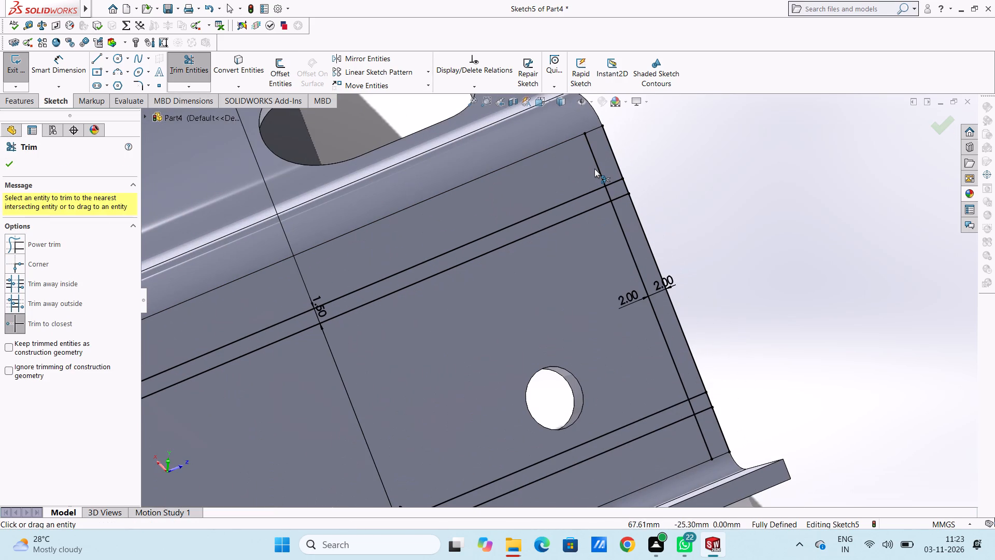
click(594, 168)
click(596, 167)
click(616, 160)
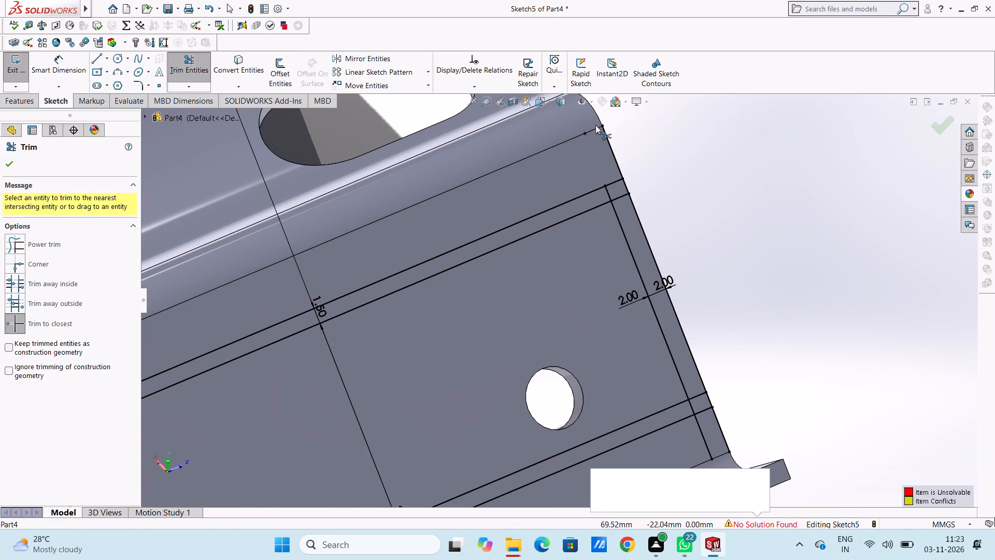
click(587, 134)
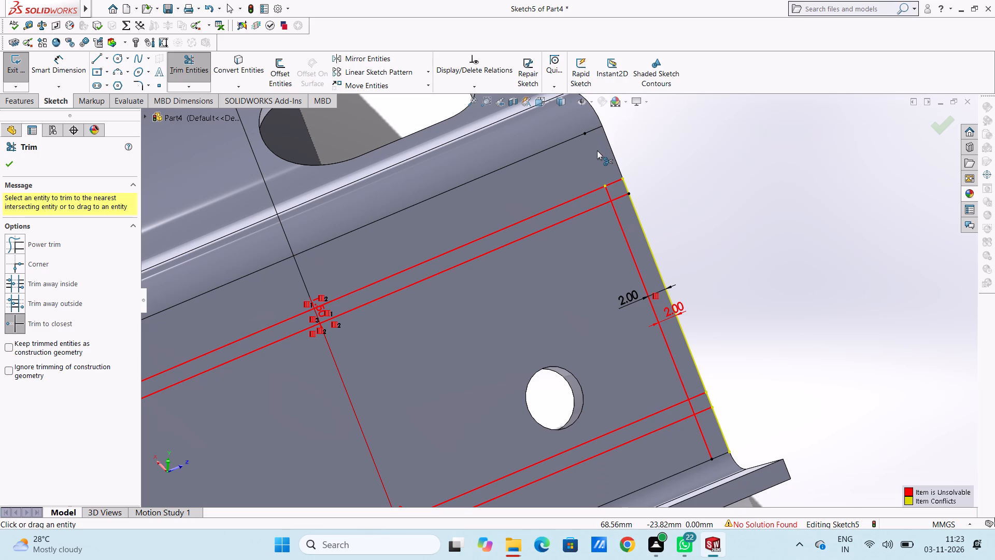
scroll(591, 227, up, 5)
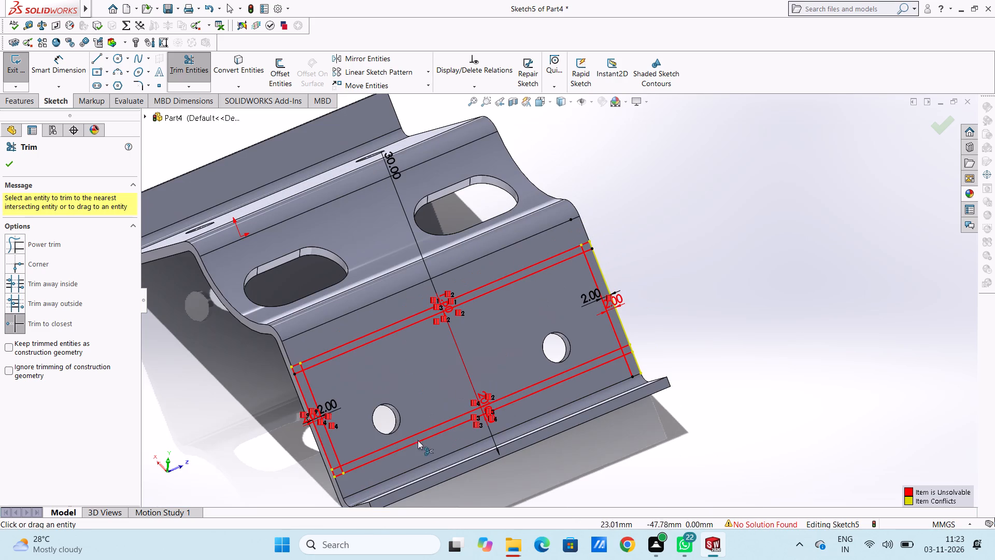
scroll(440, 468, down, 3)
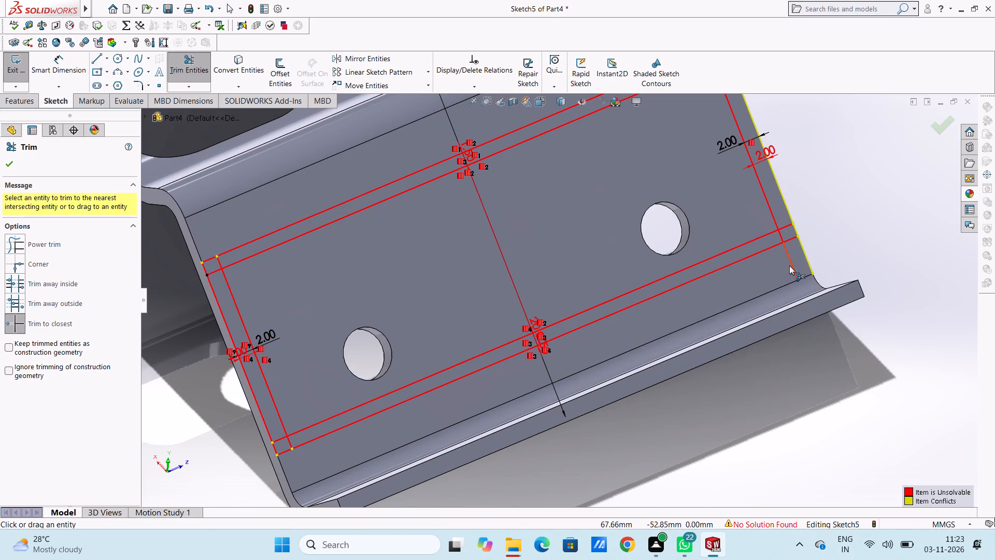
click(791, 266)
click(805, 255)
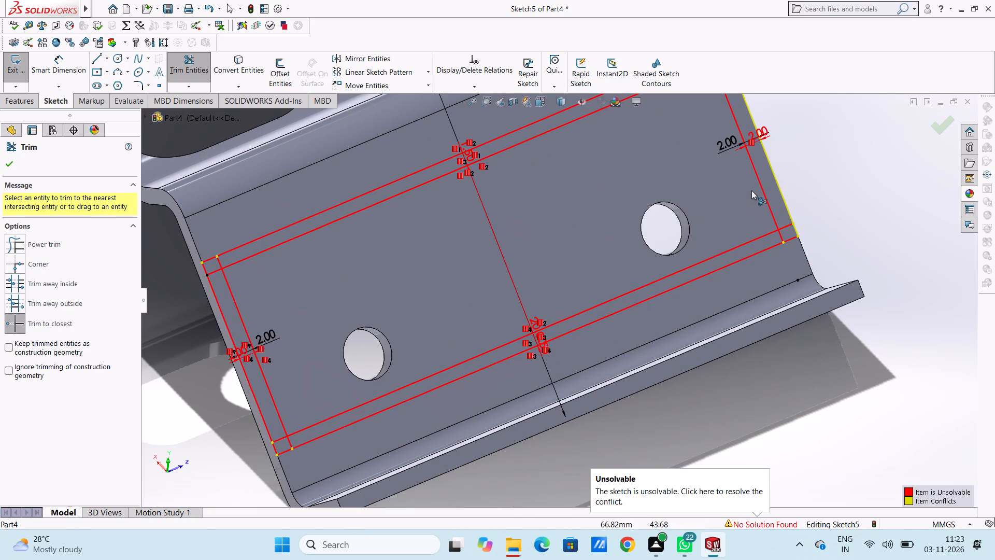
Trim the far-end inset and edge lines between the upper and lower strips on the flank.
scroll(751, 189, up, 4)
scroll(607, 211, down, 4)
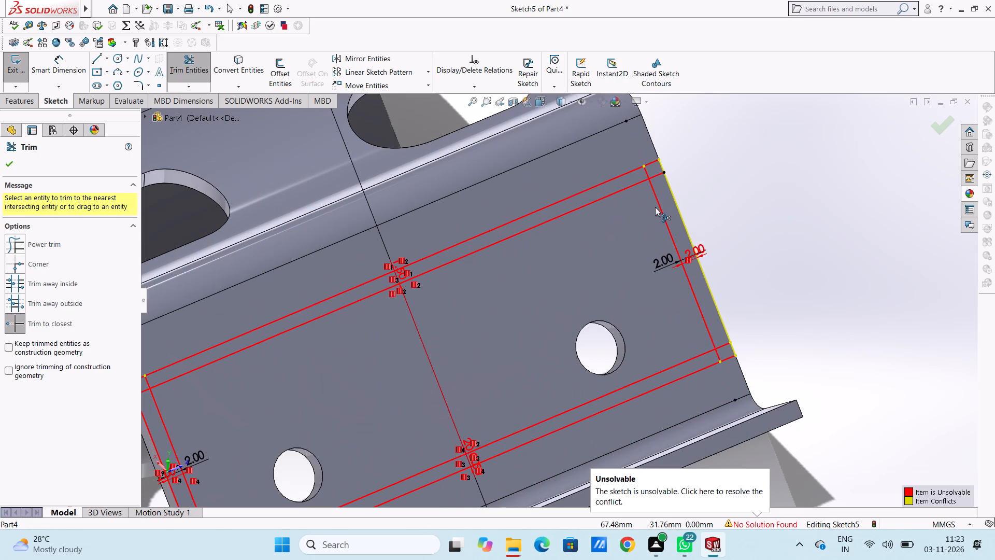
click(655, 207)
click(659, 208)
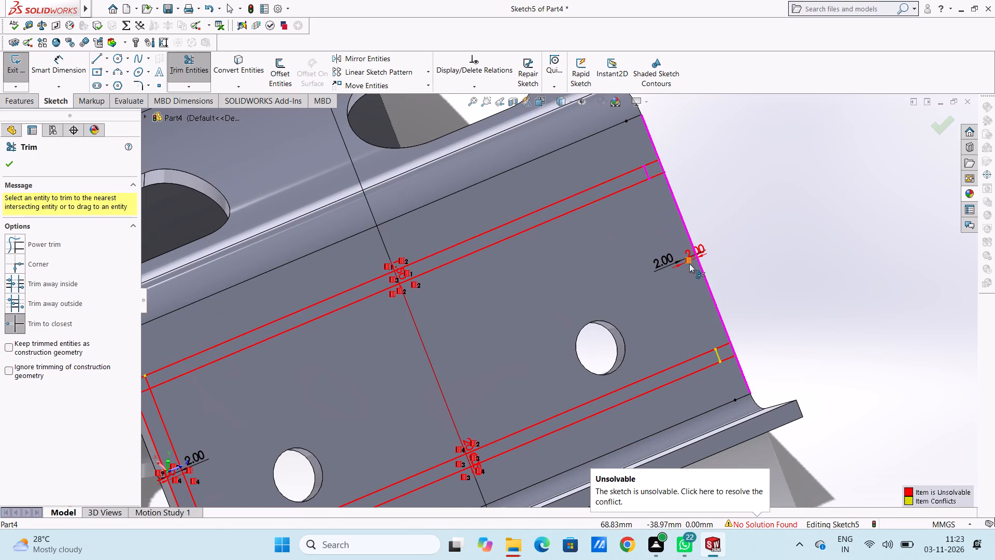
click(675, 261)
click(692, 259)
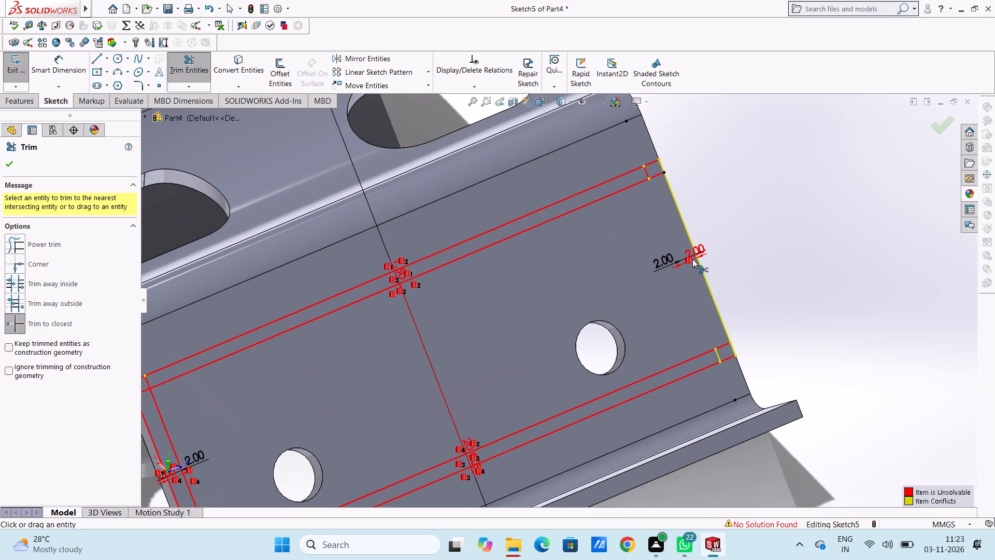
click(680, 259)
scroll(683, 267, down, 5)
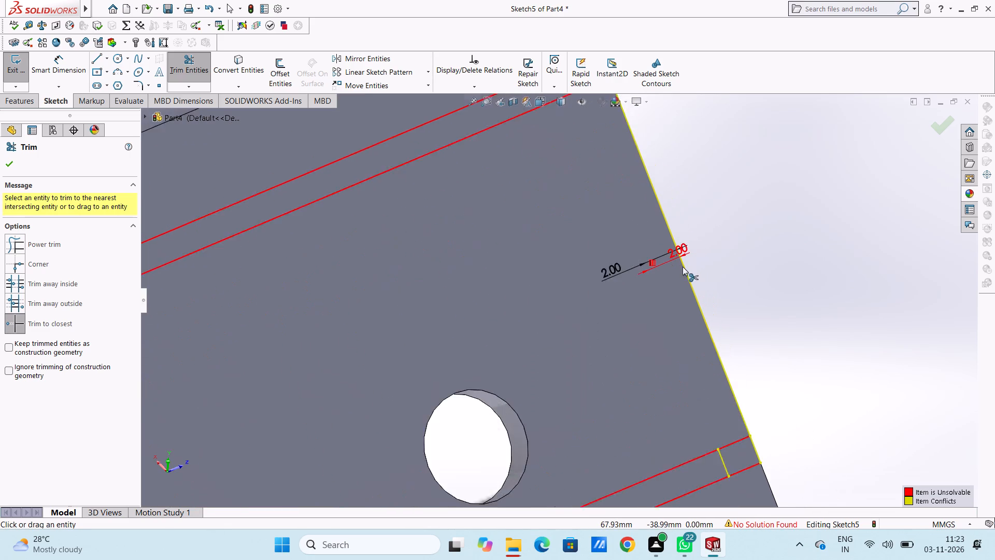
scroll(643, 269, down, 6)
click(568, 266)
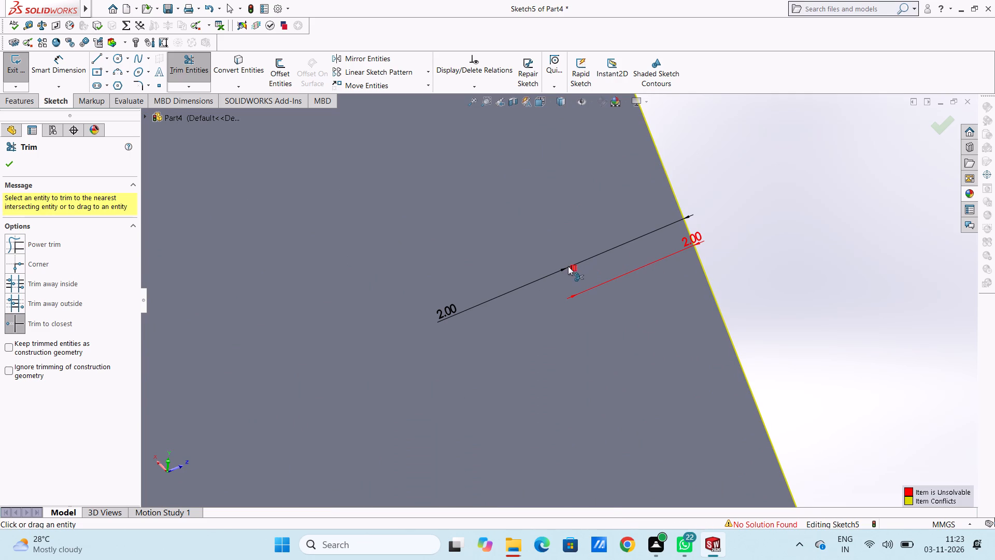
scroll(639, 257, up, 5)
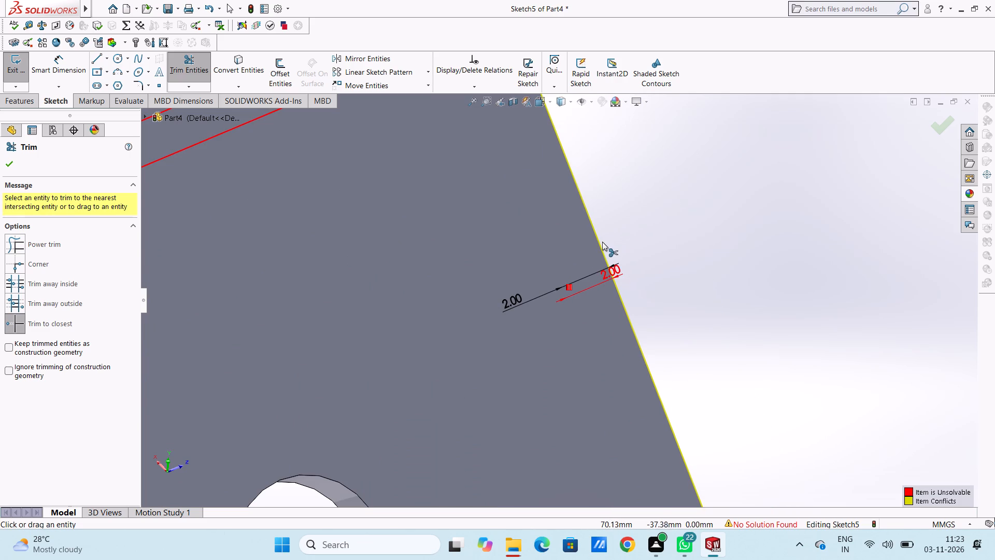
click(600, 245)
Trim the near-end inset and edge lines between the upper and lower strips on the flank.
scroll(639, 251, up, 5)
scroll(592, 275, up, 4)
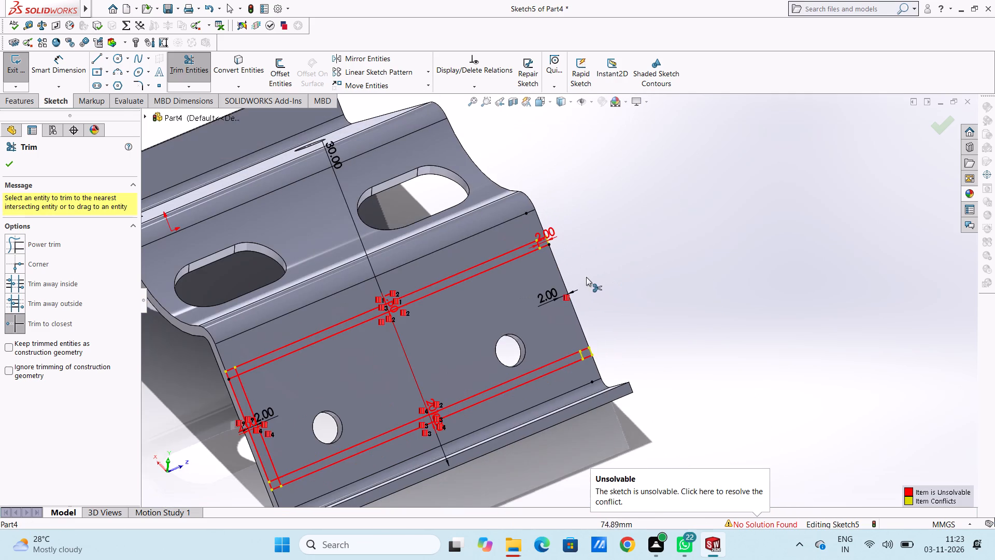
scroll(545, 270, down, 5)
scroll(541, 269, up, 4)
scroll(428, 369, up, 5)
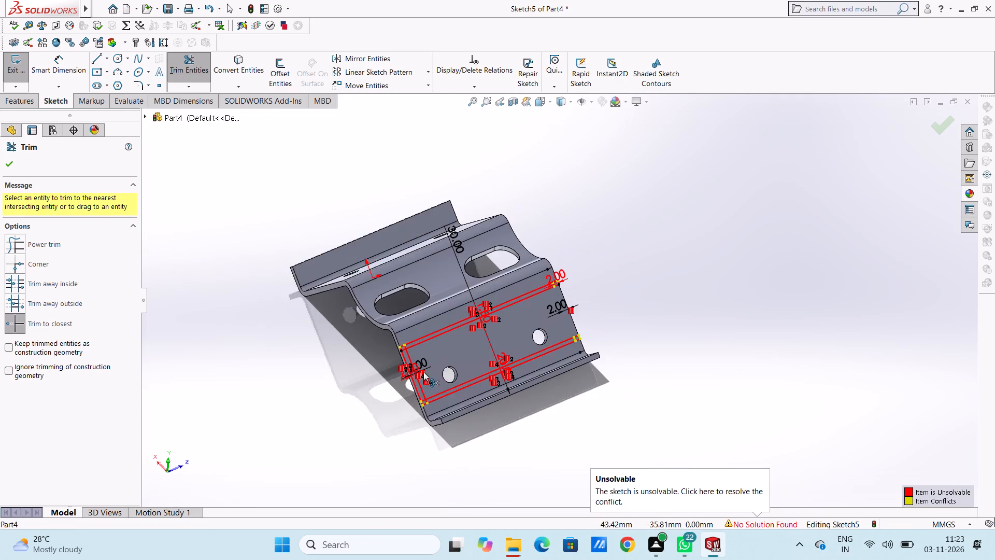
scroll(403, 393, down, 5)
scroll(472, 314, down, 4)
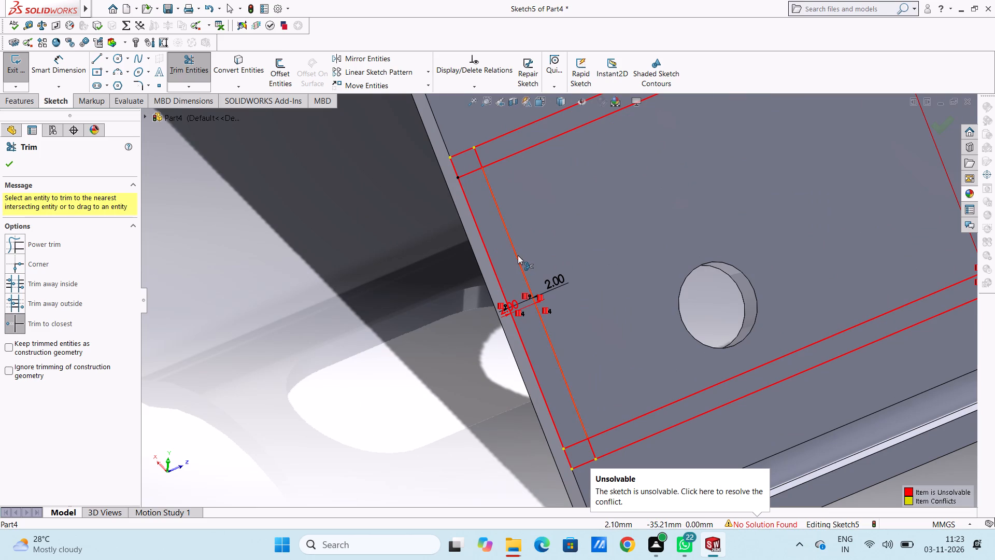
click(518, 255)
click(496, 277)
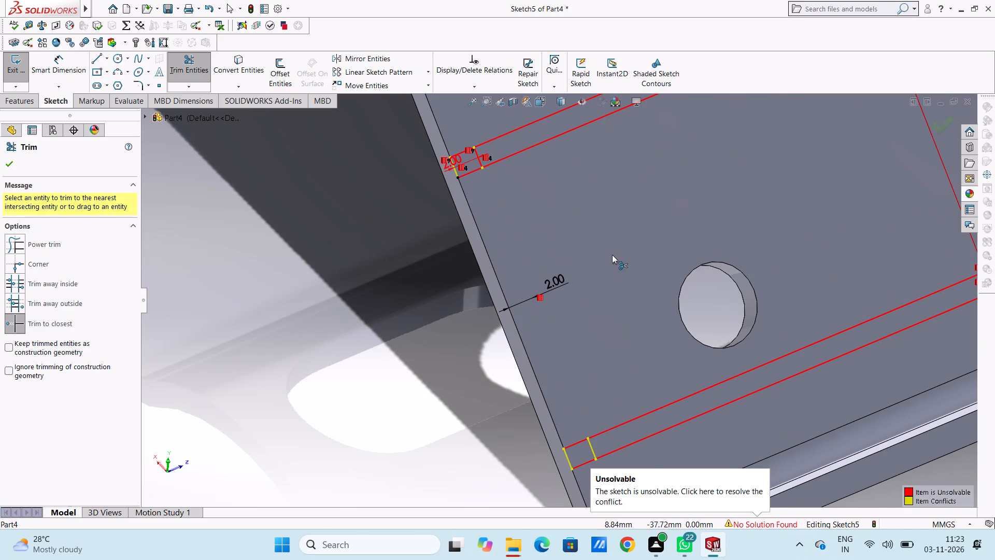
Trim both long lines of the upper strip between the small rectangles at its two ends.
scroll(612, 255, up, 5)
scroll(682, 187, down, 6)
click(627, 187)
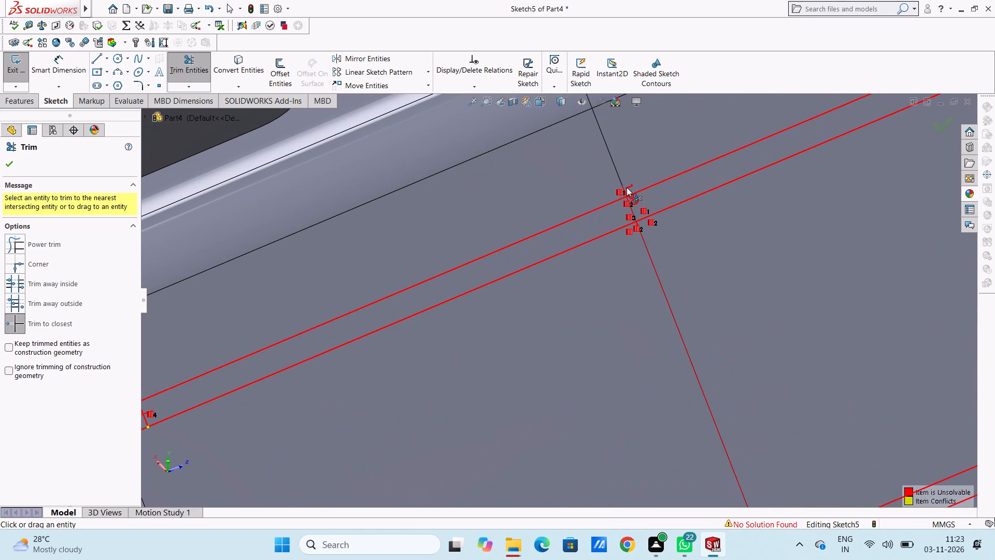
click(627, 190)
double_click(634, 189)
click(637, 193)
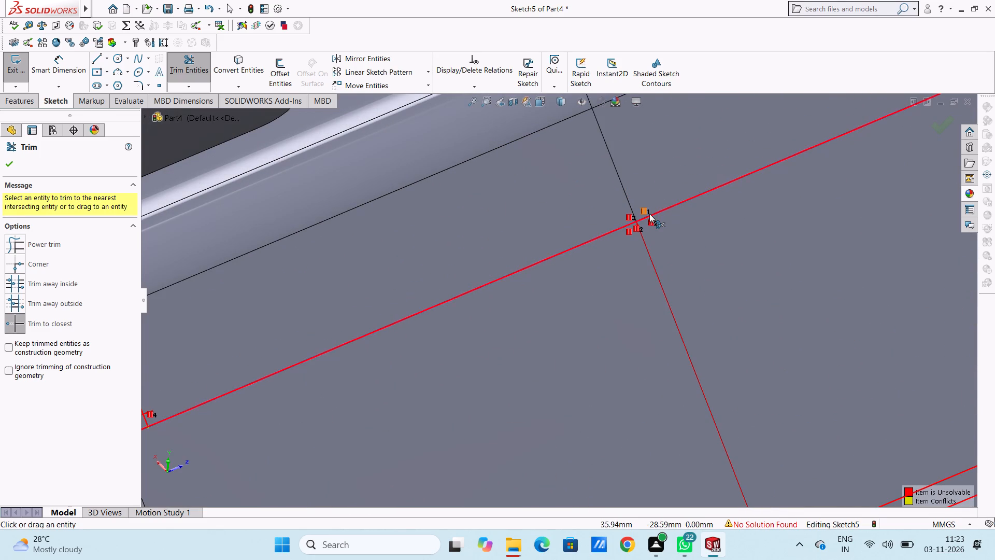
click(649, 214)
Trim both long lines of the lower strip between its end rectangles and finish trimming.
scroll(652, 217, up, 11)
scroll(604, 354, down, 3)
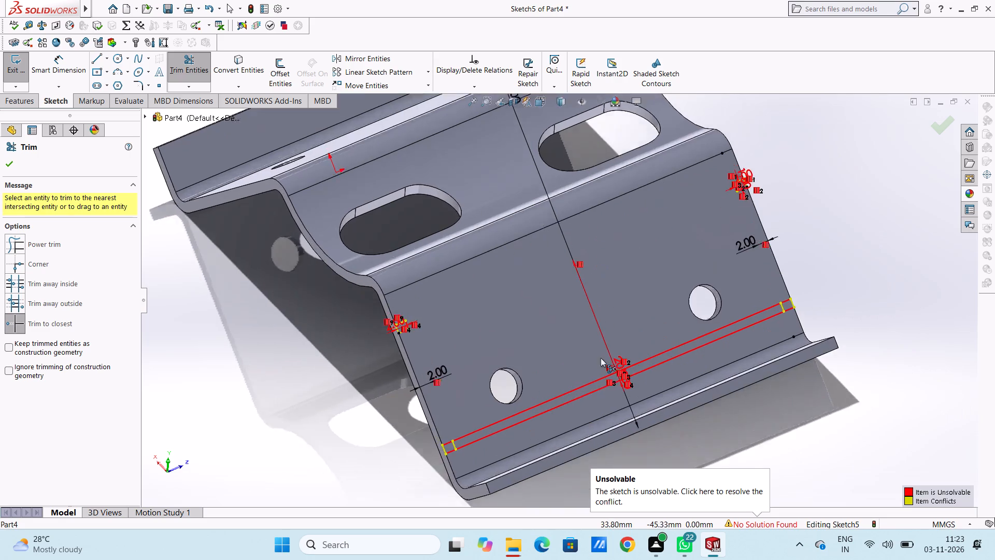
scroll(601, 358, down, 2)
click(461, 435)
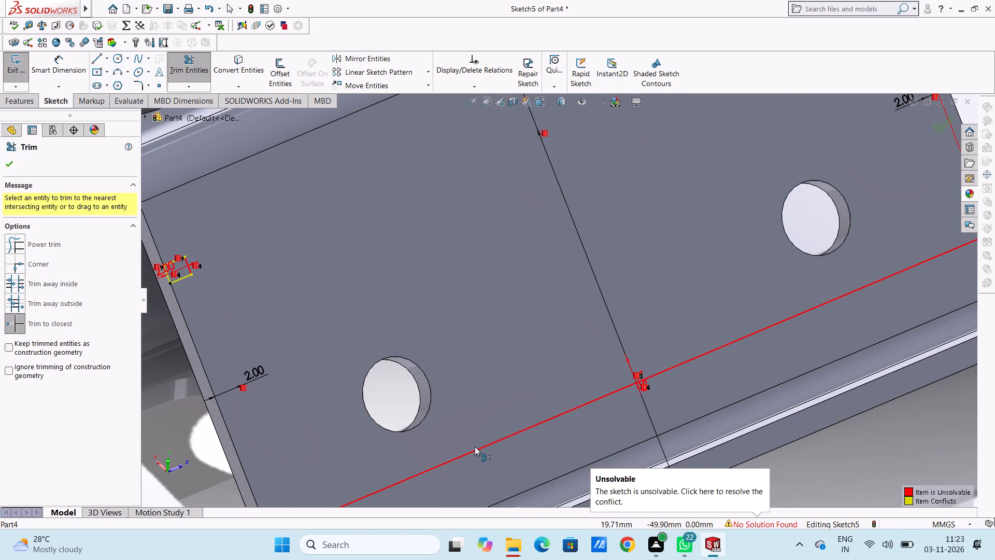
click(477, 449)
scroll(531, 374, up, 6)
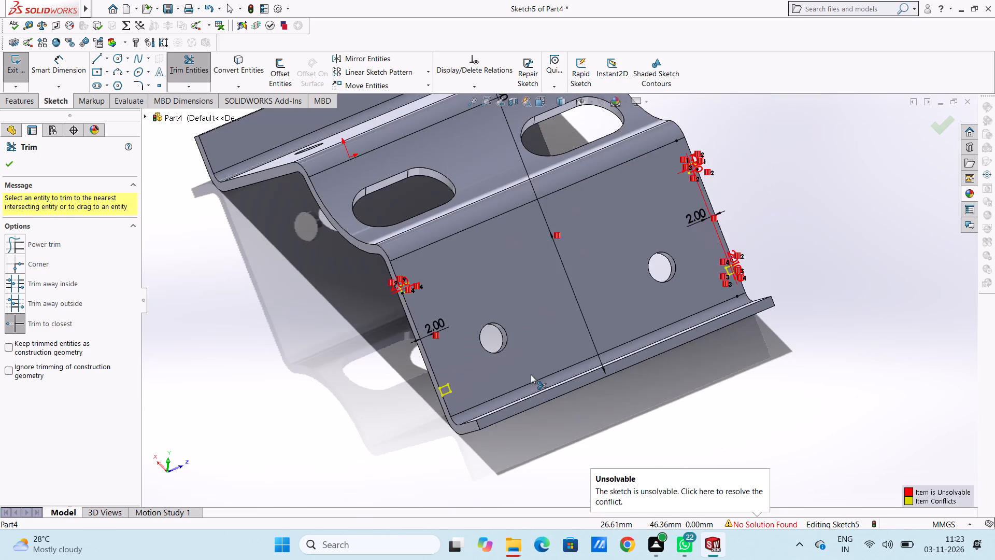
scroll(481, 422, down, 3)
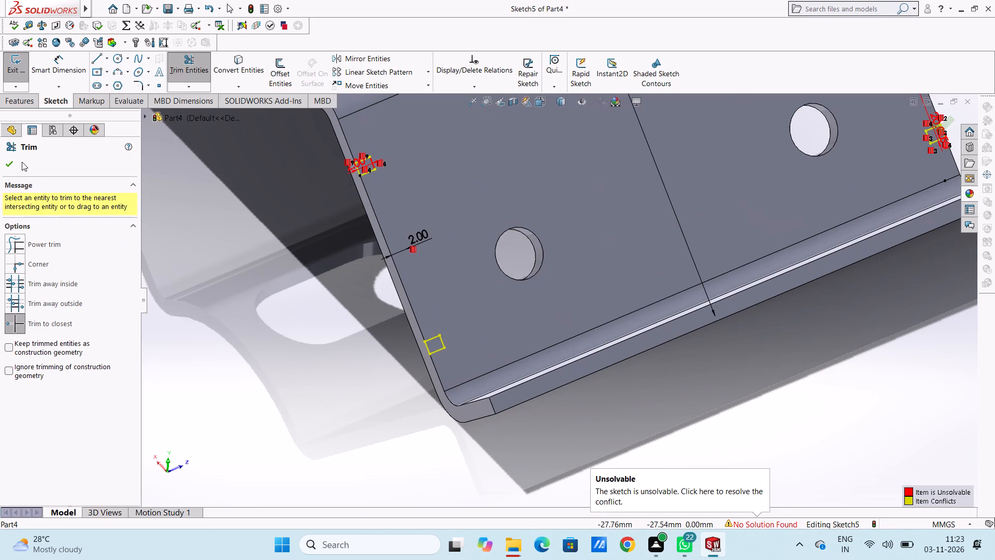
click(12, 170)
click(242, 288)
Delete the two 2 mm offset dimensions at the flank's near end, including their offset relations.
scroll(443, 230, up, 3)
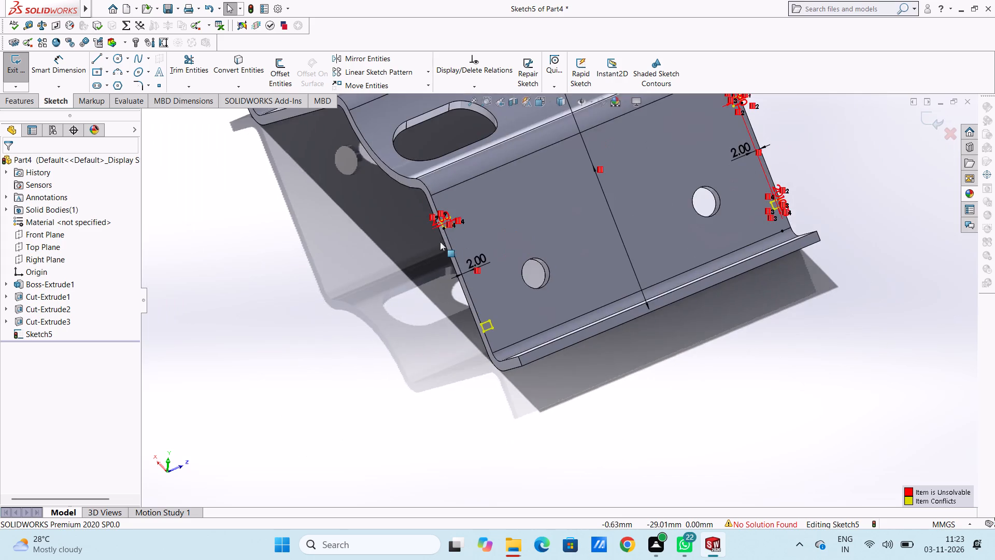
scroll(456, 273, down, 6)
click(550, 268)
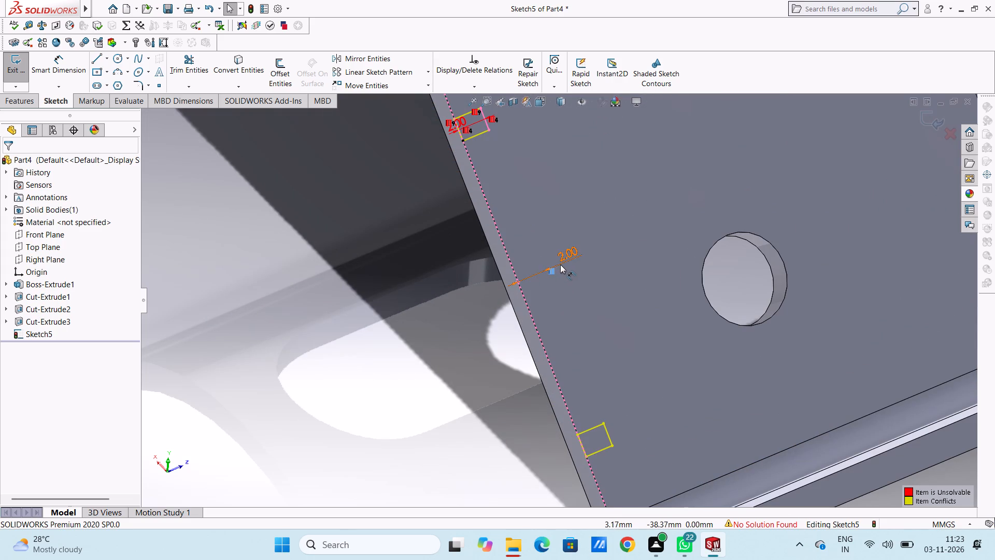
click(562, 263)
right_click(384, 293)
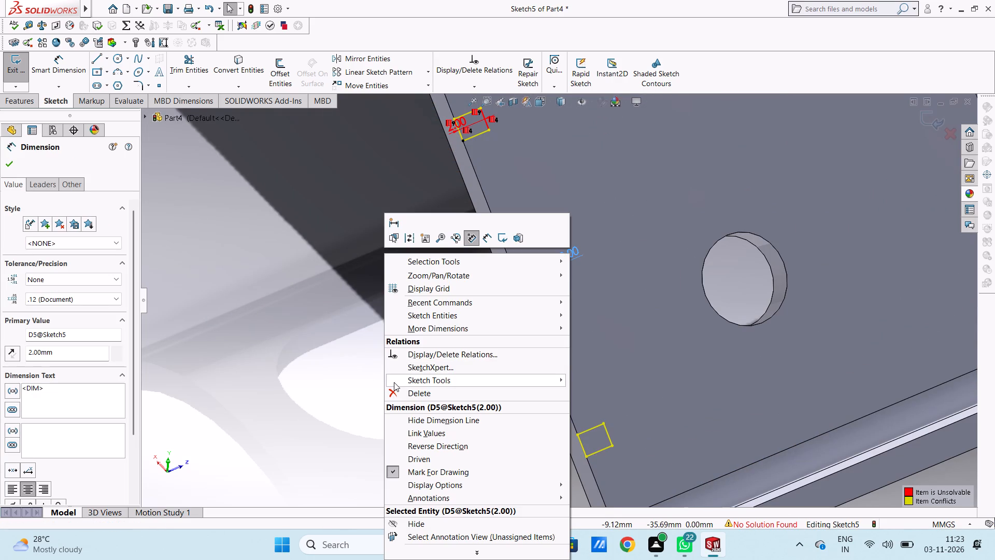
click(396, 391)
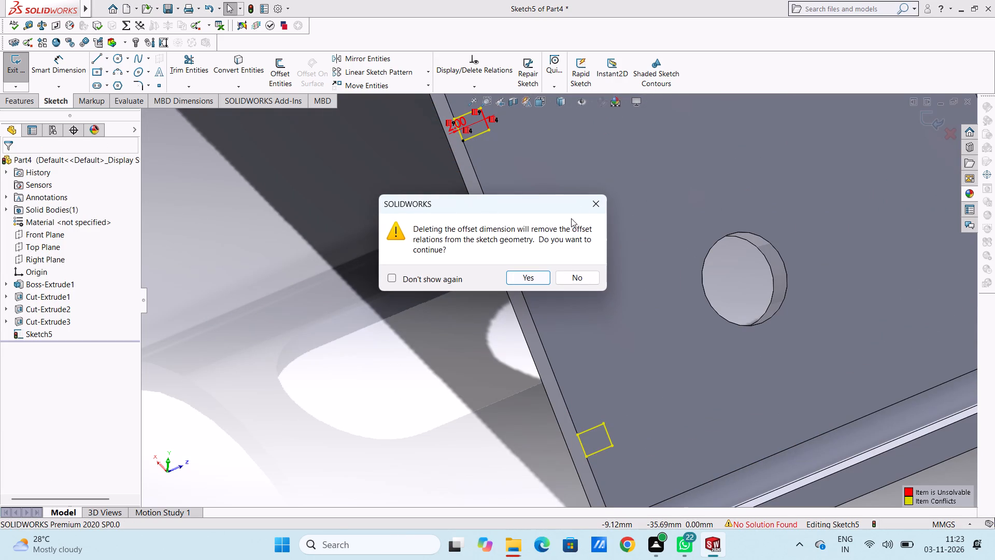
click(521, 279)
scroll(472, 303, up, 5)
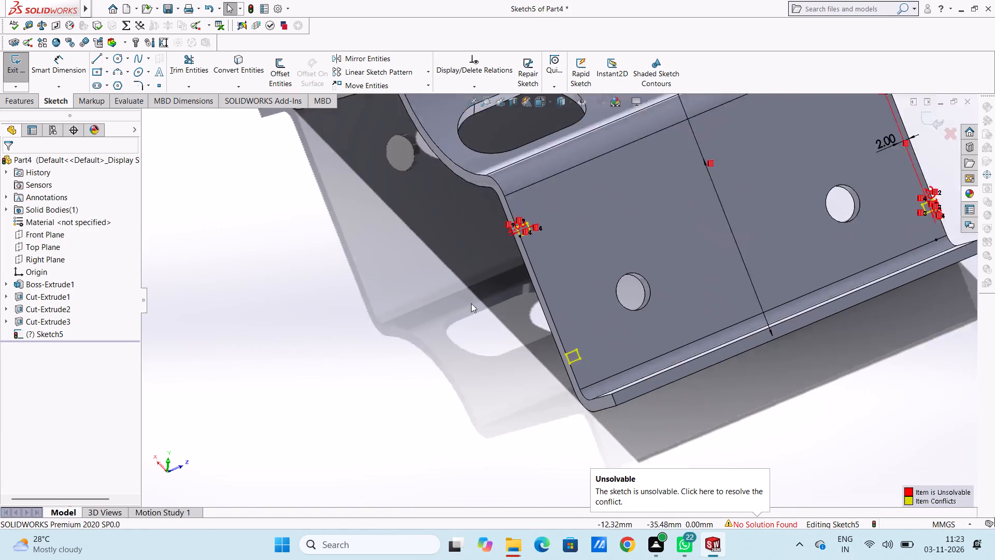
scroll(610, 227, down, 5)
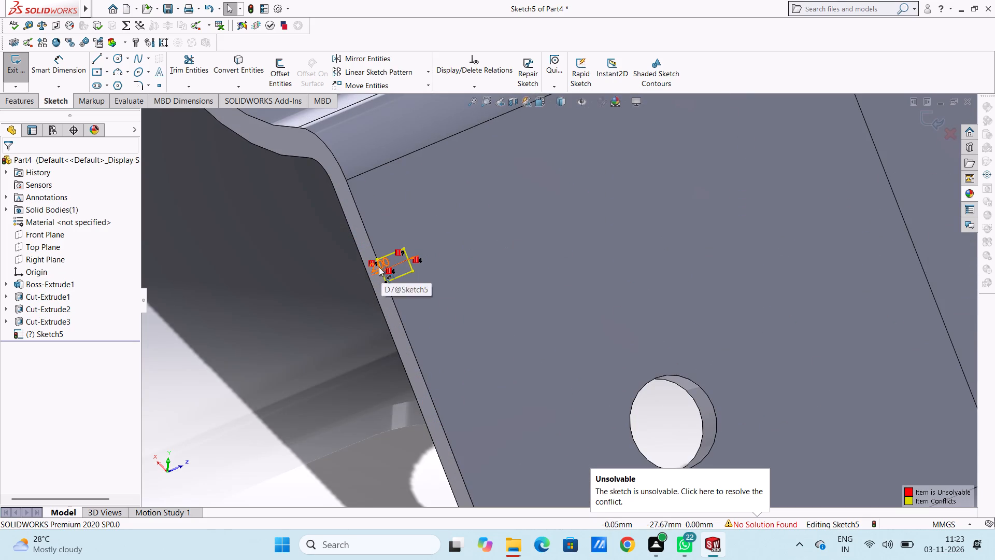
click(379, 266)
right_click(293, 290)
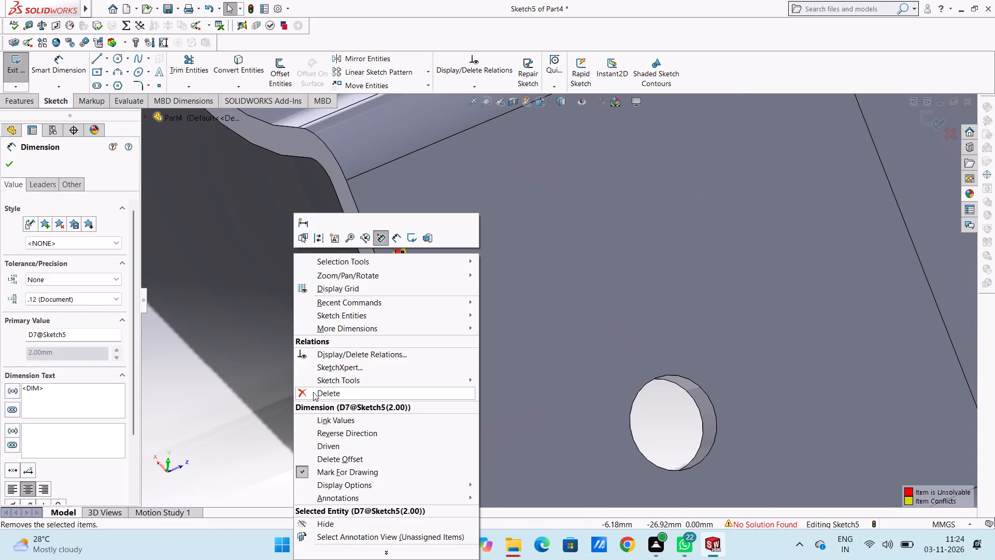
click(313, 392)
Delete the 2 mm dimension across the upper rectangle at the flank's far end.
scroll(313, 392, up, 13)
scroll(620, 376, down, 1)
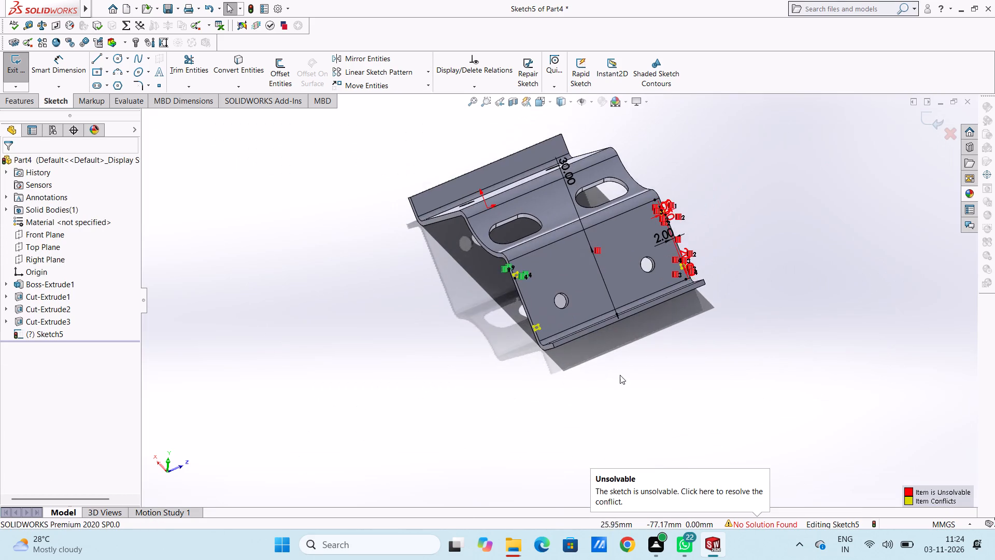
scroll(620, 375, down, 2)
scroll(638, 240, up, 2)
scroll(631, 220, down, 4)
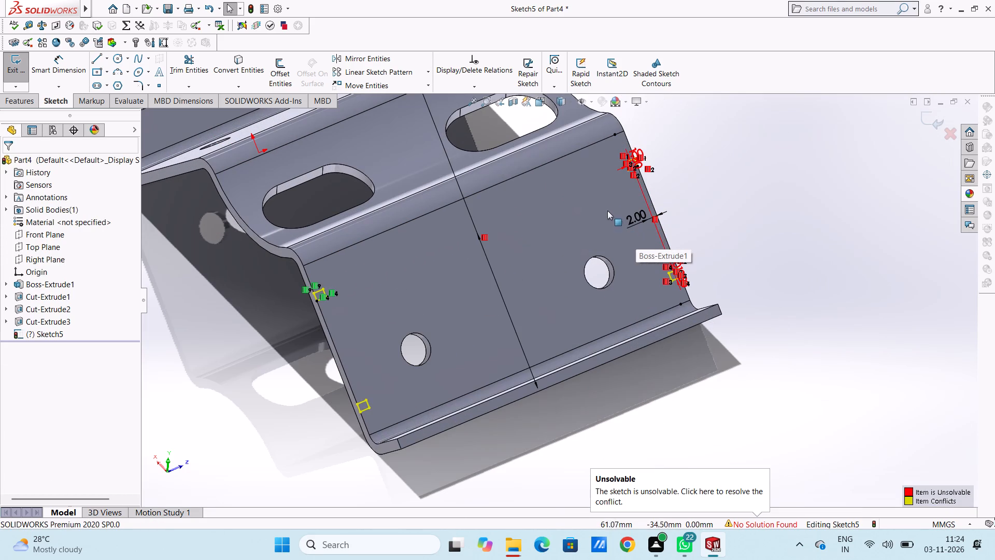
scroll(634, 174, down, 8)
scroll(598, 216, down, 3)
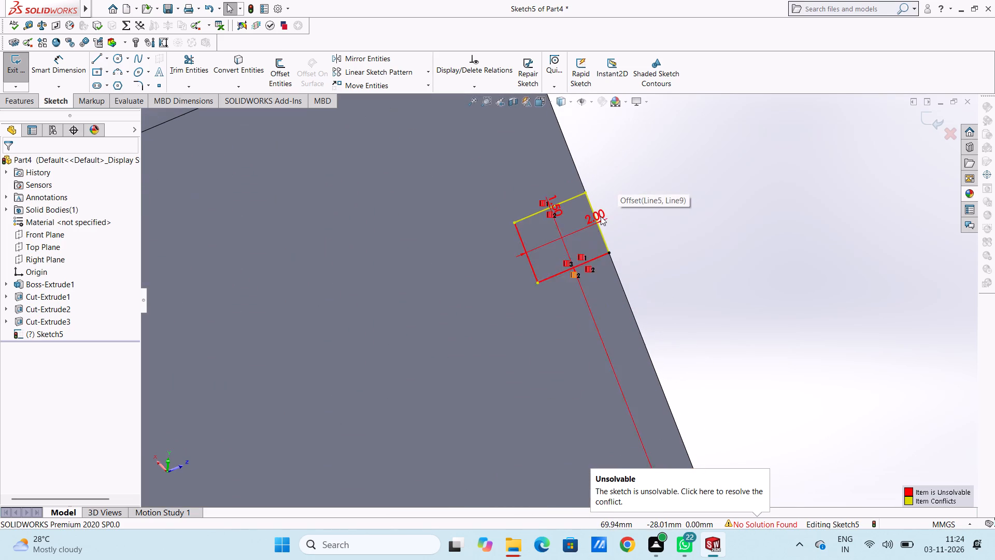
scroll(601, 216, down, 2)
click(589, 230)
right_click(673, 197)
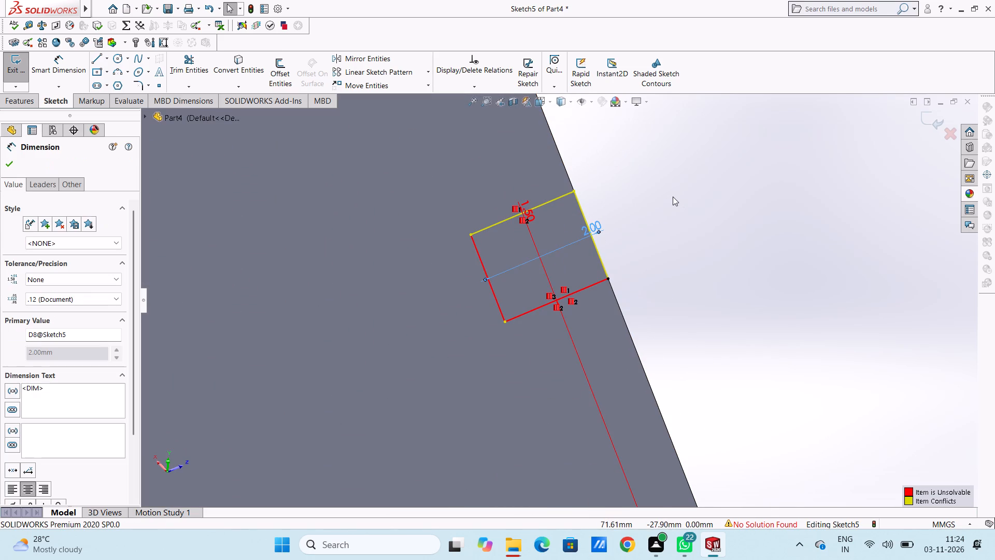
click(691, 339)
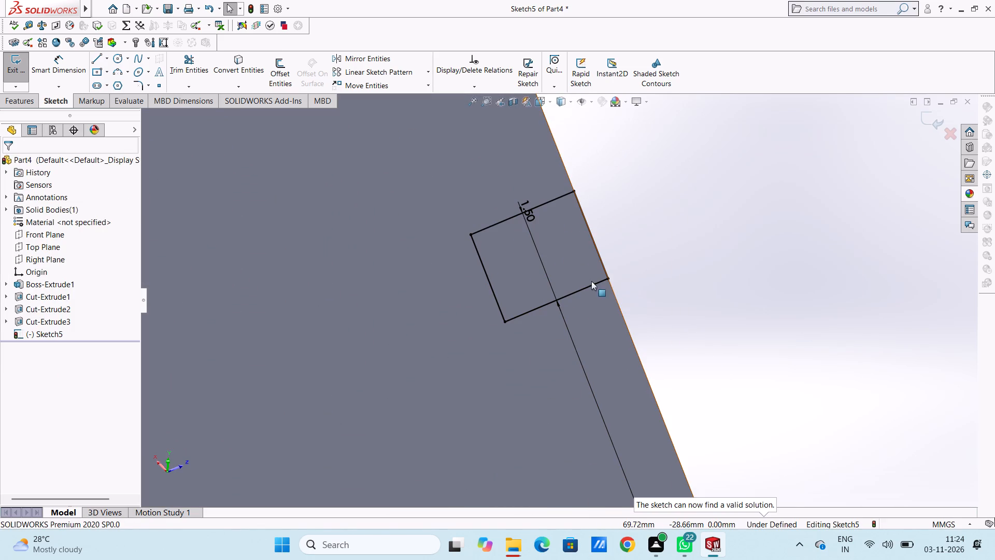
Delete the 20 mm offset dimension ending at the far-end lower rectangle.
scroll(603, 277, up, 14)
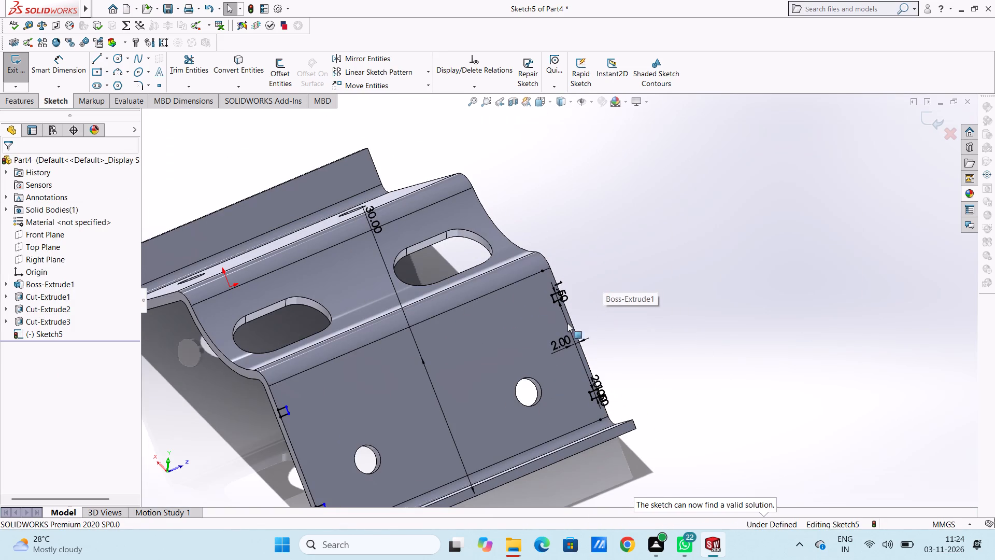
scroll(479, 388, down, 1)
scroll(479, 386, up, 3)
scroll(479, 386, down, 4)
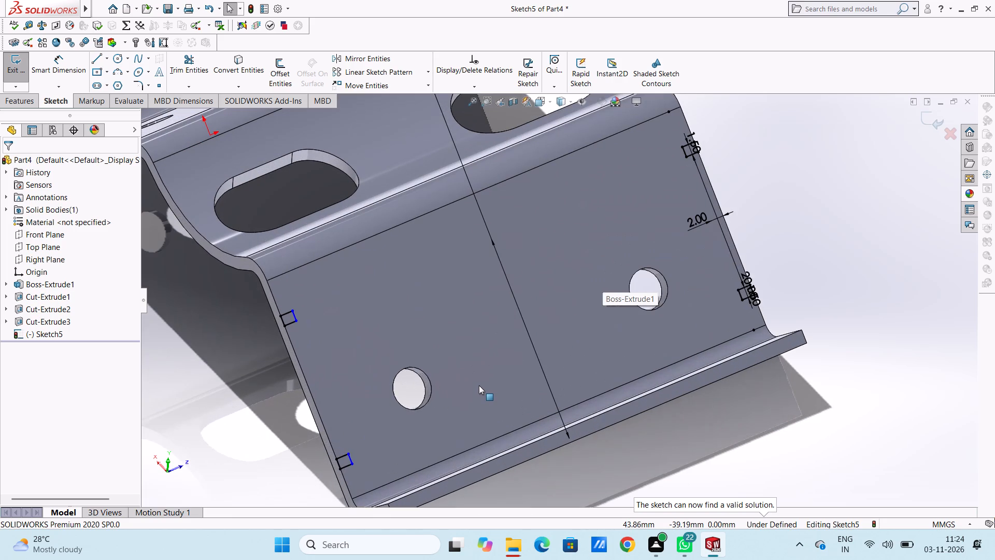
scroll(748, 297, down, 6)
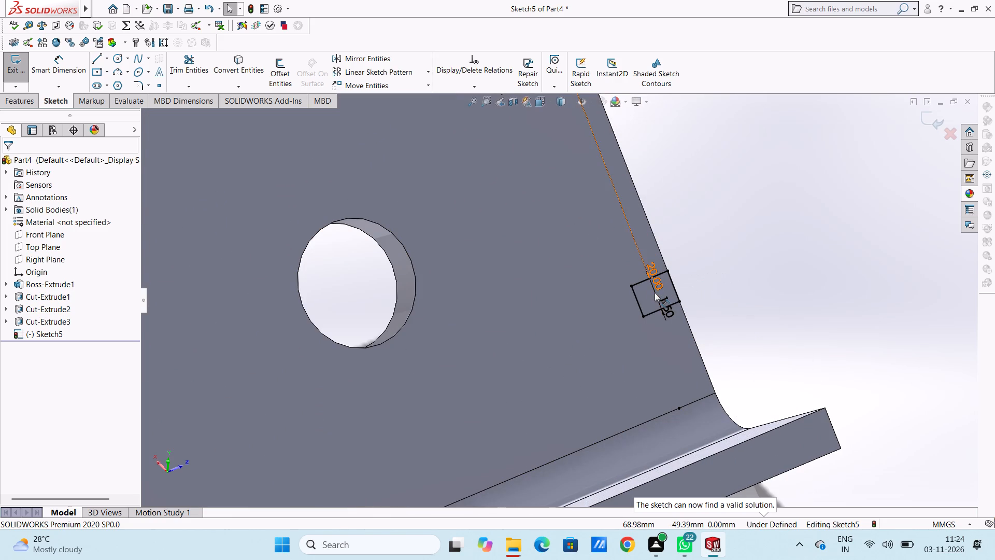
click(655, 292)
right_click(710, 224)
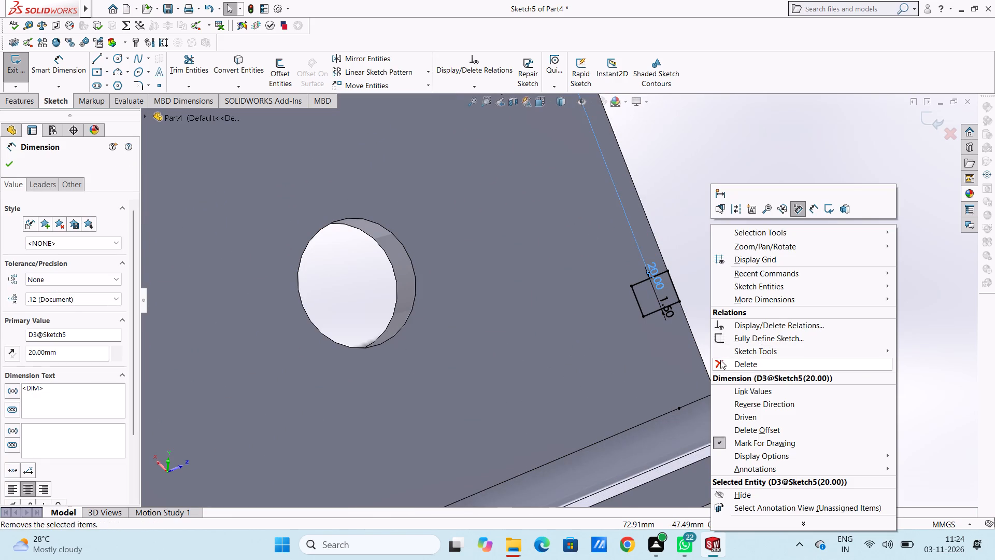
click(720, 360)
Delete the remaining 2 mm offset dimension at the flank's far end, including its offset relations.
scroll(734, 267, up, 5)
scroll(678, 253, up, 4)
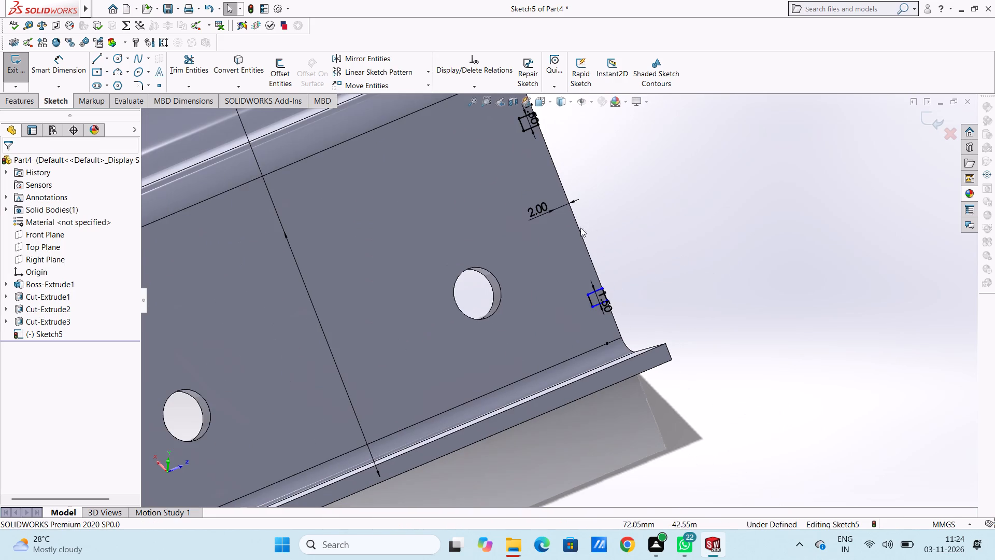
click(541, 211)
right_click(700, 200)
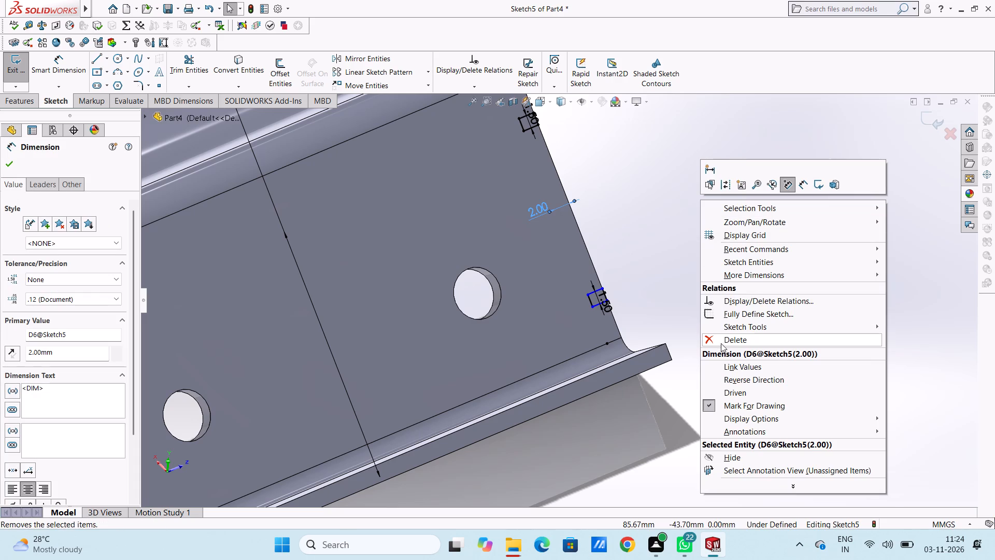
click(717, 336)
scroll(658, 250, up, 3)
click(533, 282)
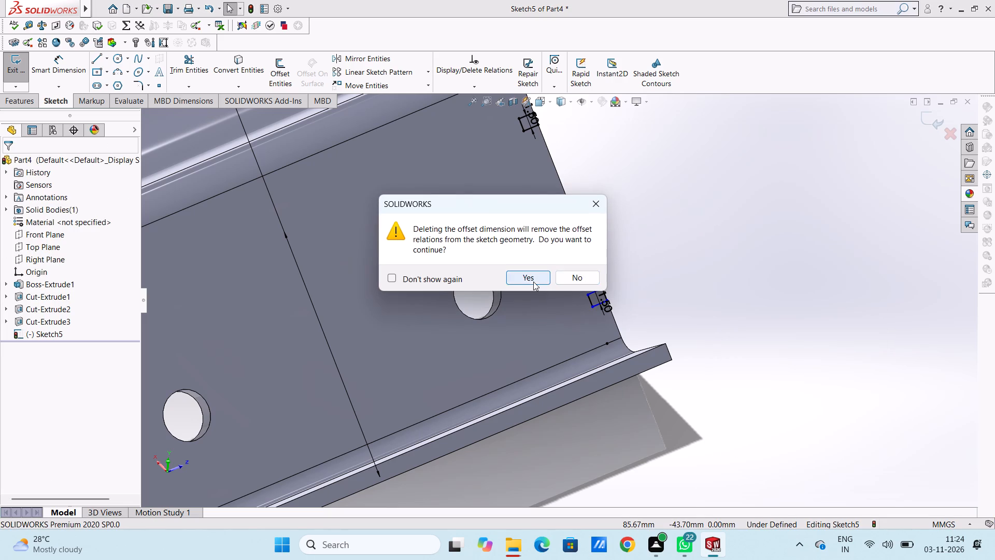
Delete the 1.5 mm dimension of the upper small rectangle at the flank's far end.
scroll(534, 250, up, 4)
scroll(536, 233, down, 6)
scroll(582, 216, down, 4)
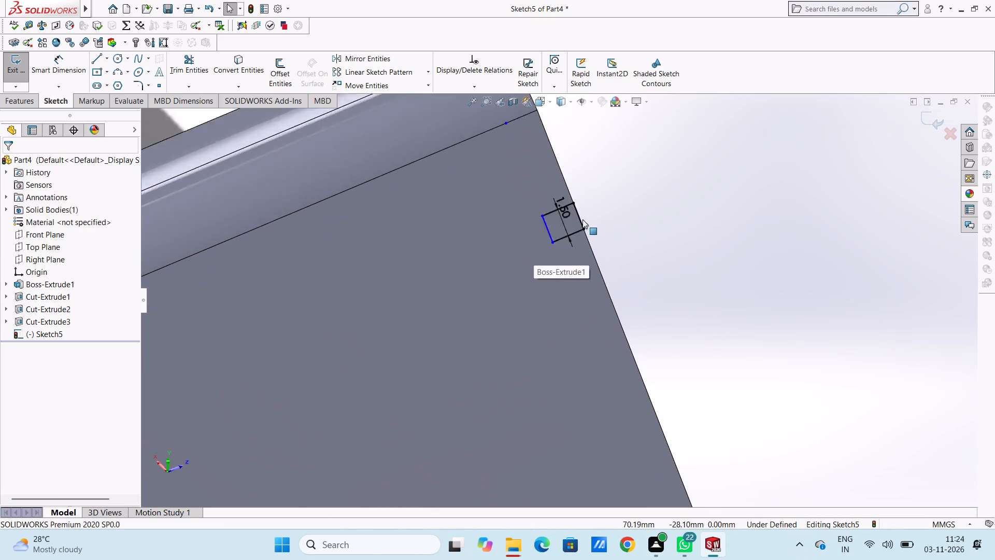
scroll(582, 219, down, 2)
click(528, 235)
right_click(680, 199)
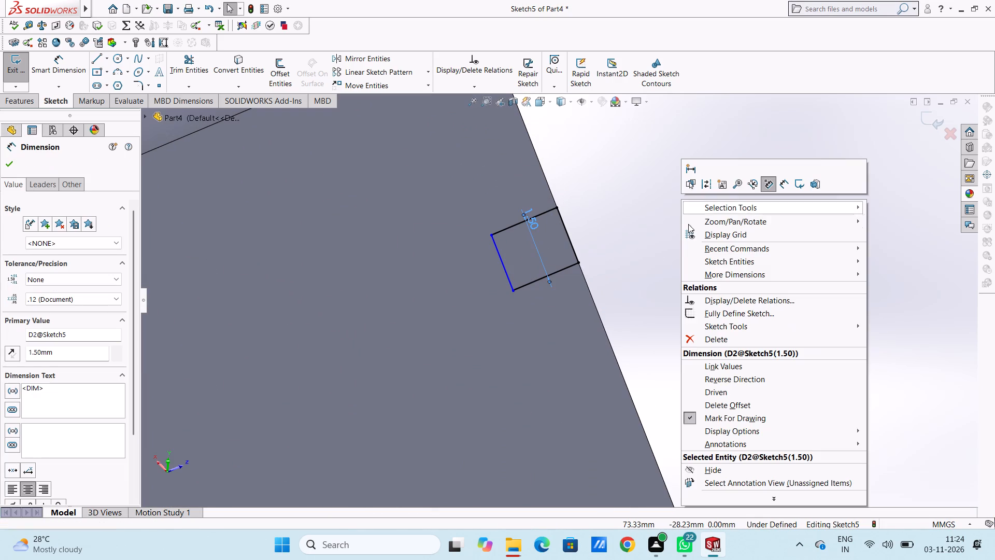
click(705, 338)
Delete the 1.5 mm dimension of the lower small rectangle at the flank's far end.
scroll(701, 297, up, 10)
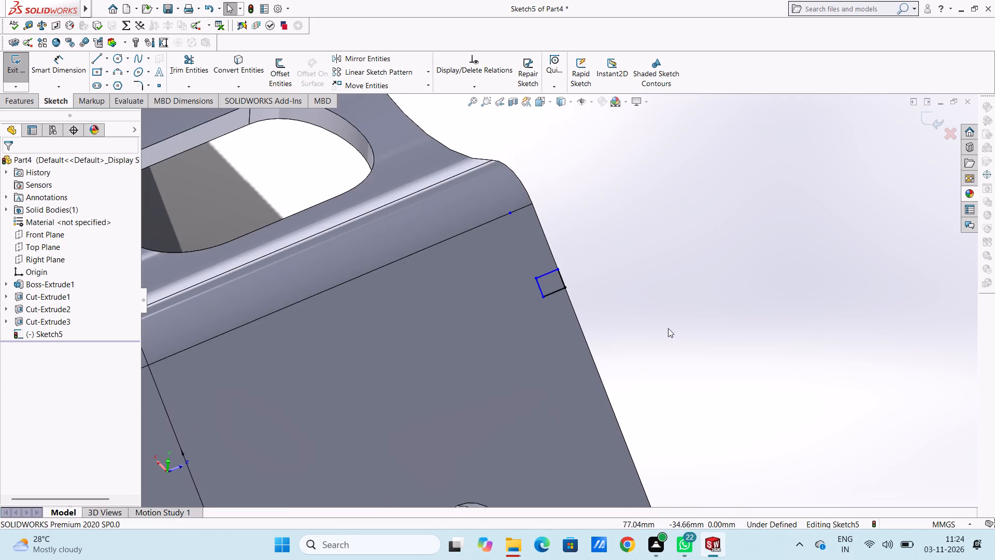
scroll(667, 328, up, 9)
scroll(574, 372, down, 9)
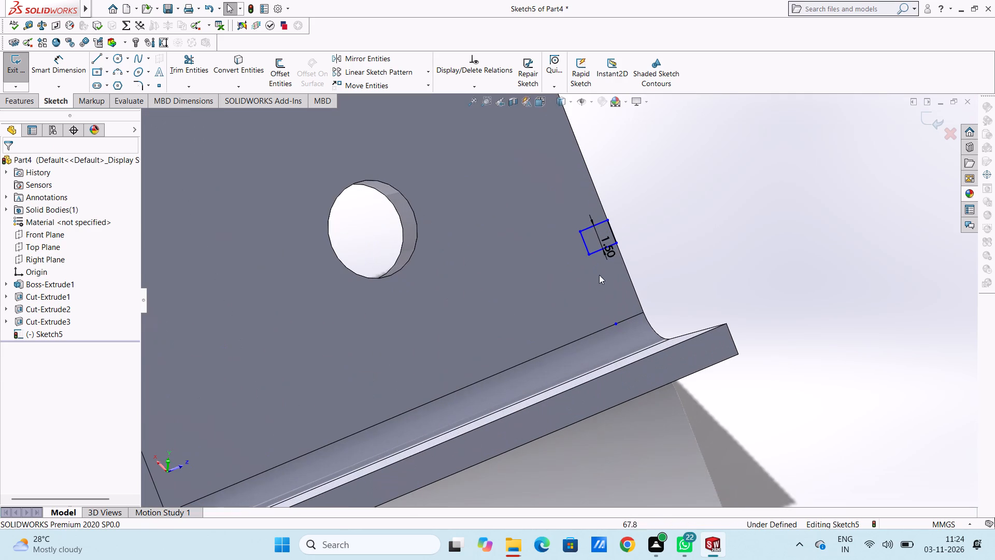
click(602, 244)
right_click(715, 209)
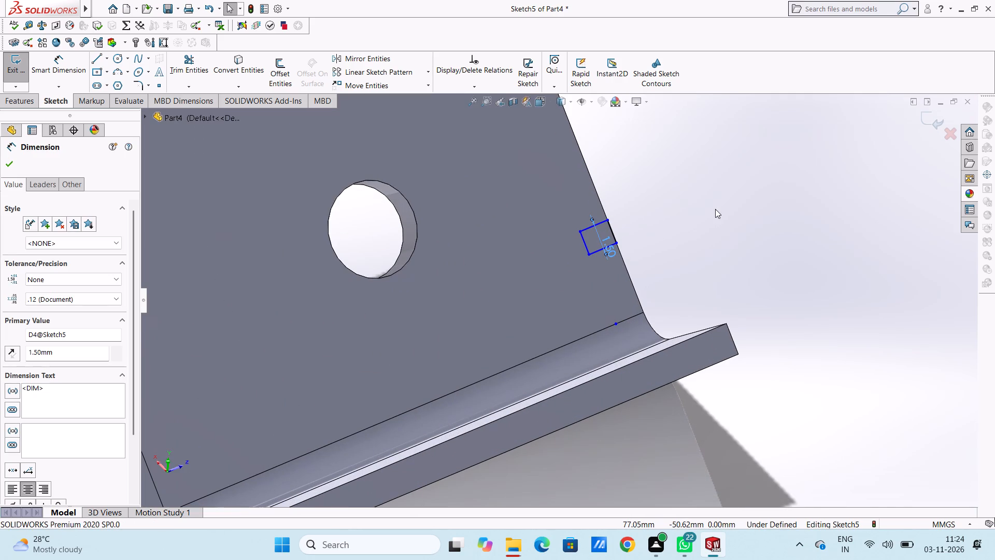
click(741, 352)
Fix the upper inner corner point of the upper small rectangle at the flank's near end.
scroll(754, 311, up, 5)
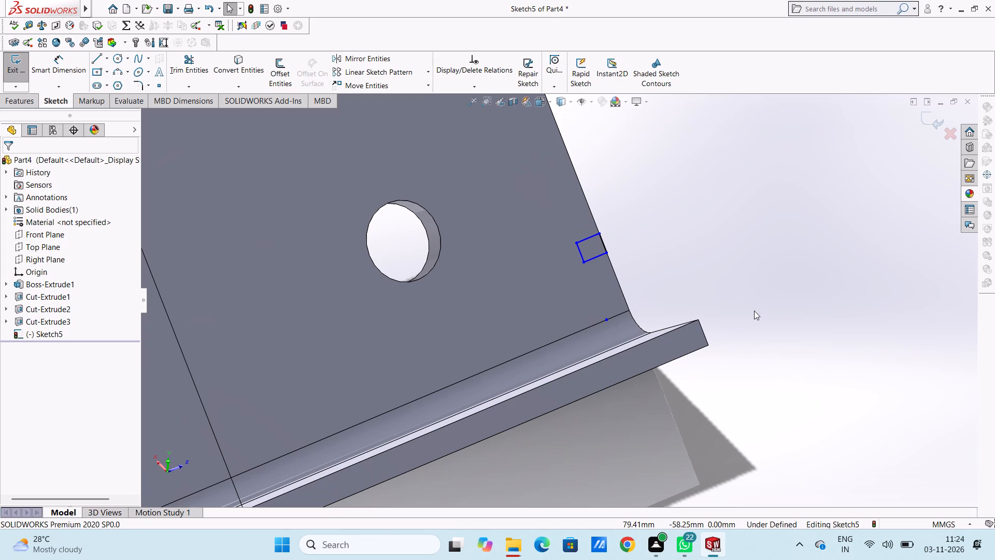
scroll(719, 314, up, 4)
scroll(318, 277, up, 1)
scroll(336, 300, down, 2)
scroll(311, 305, up, 4)
scroll(380, 319, down, 4)
scroll(489, 263, down, 5)
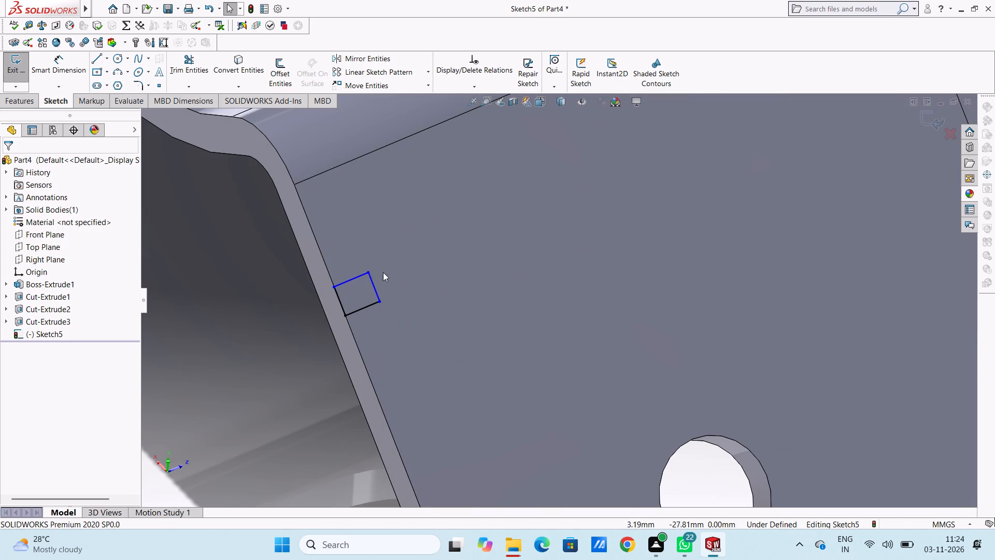
click(367, 271)
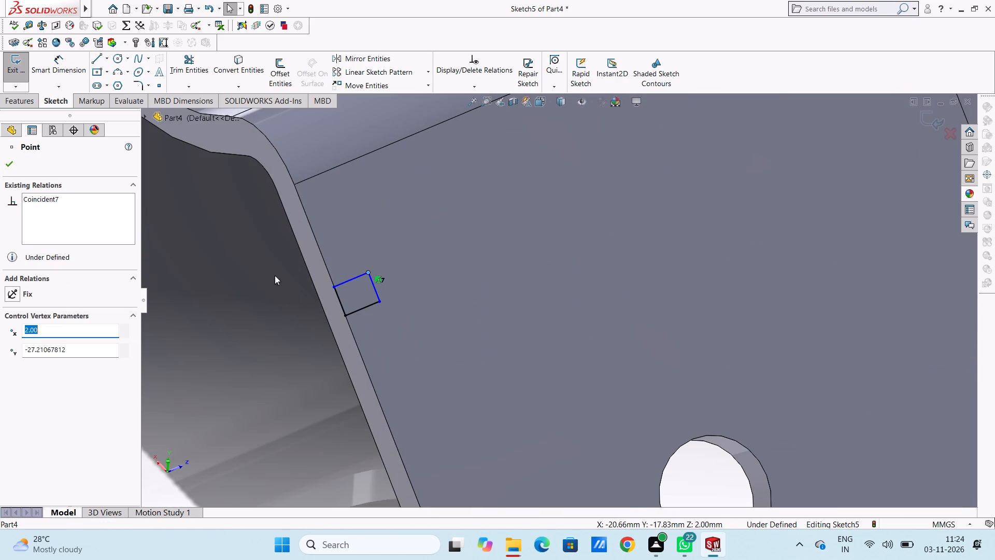
click(10, 293)
click(245, 316)
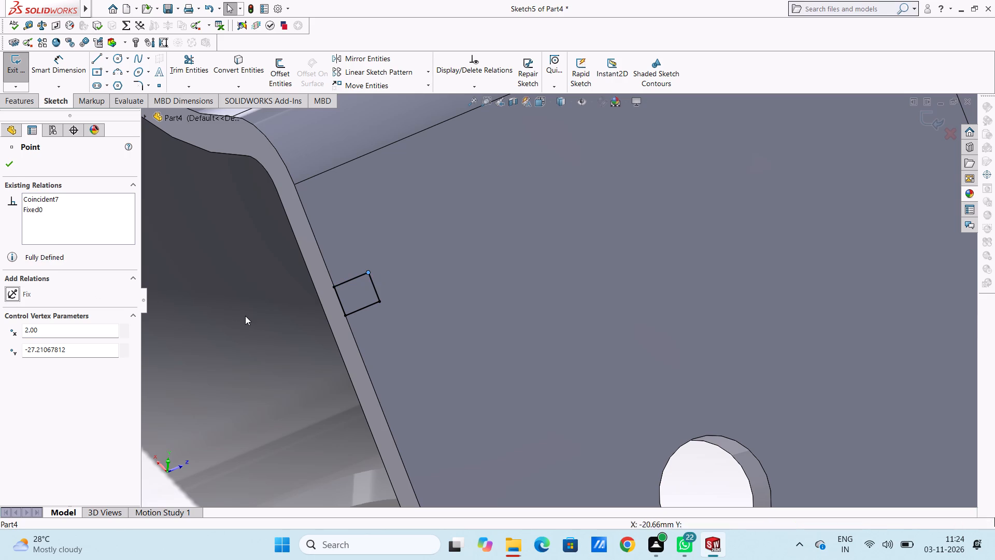
Fix both inner corner points of the lower small rectangle at the flank's near end.
scroll(469, 322, up, 10)
middle_drag(524, 374, 547, 371)
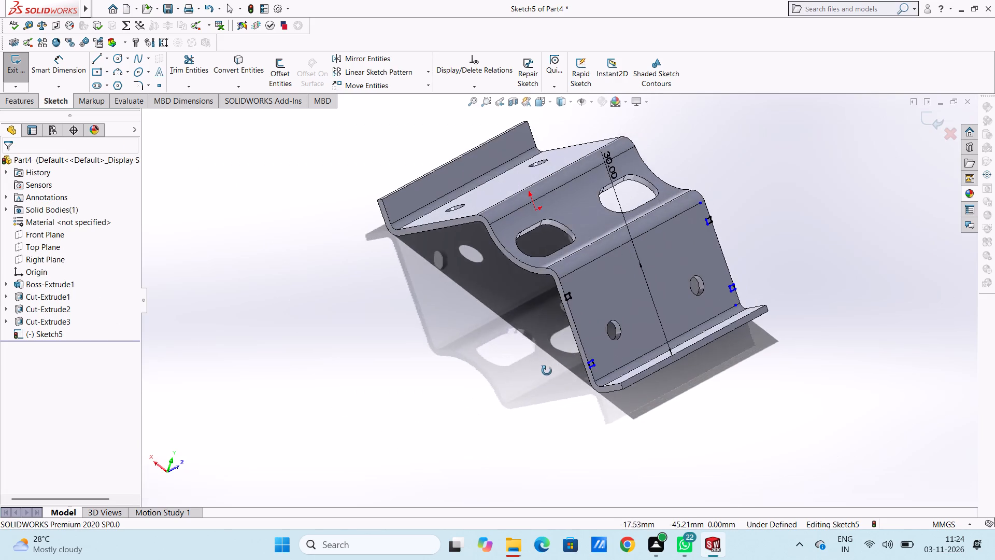
middle_drag(547, 371, 508, 379)
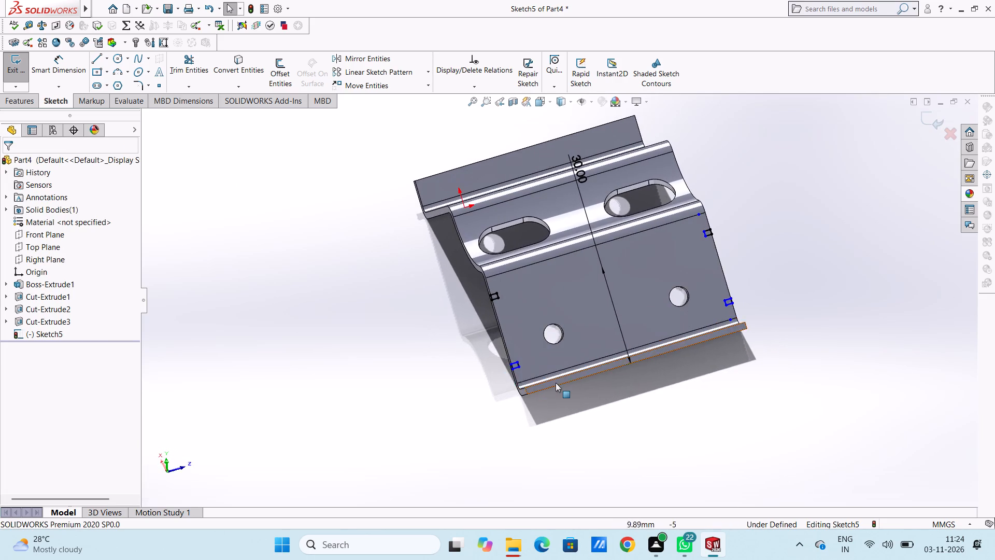
scroll(556, 383, down, 5)
scroll(467, 314, down, 6)
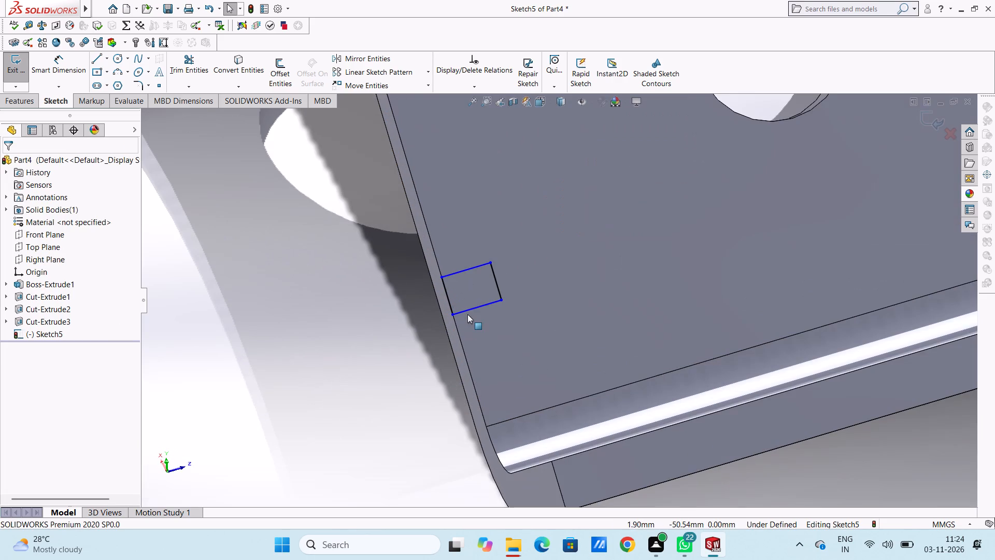
click(491, 264)
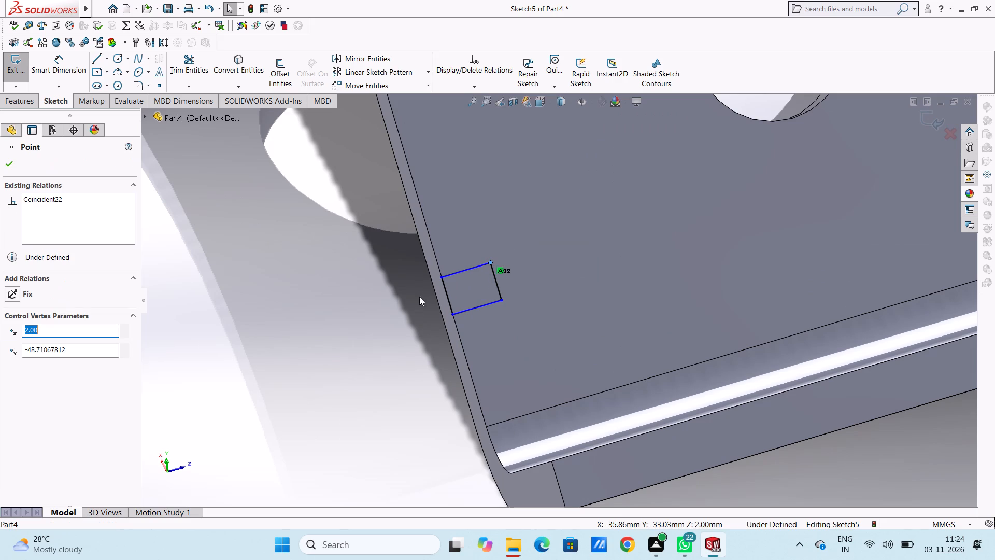
click(9, 289)
click(252, 299)
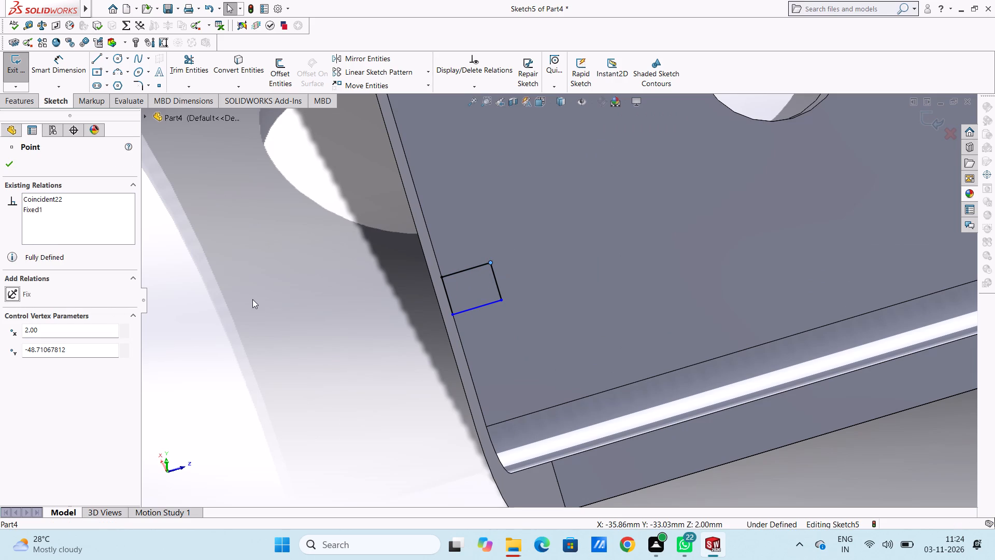
click(503, 298)
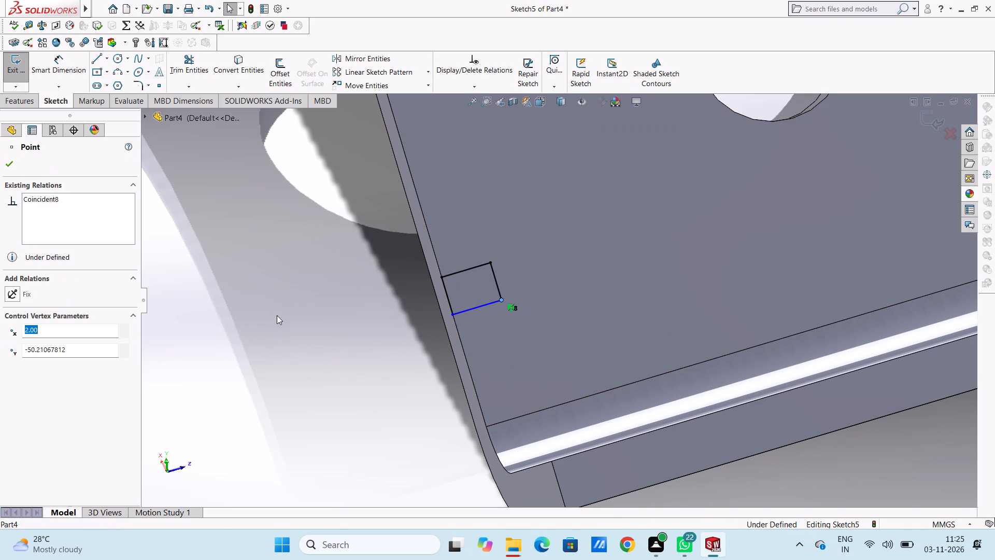
click(13, 293)
click(321, 327)
Fix the upper inner corner point of the upper small rectangle at the flank's far end.
scroll(431, 321, up, 2)
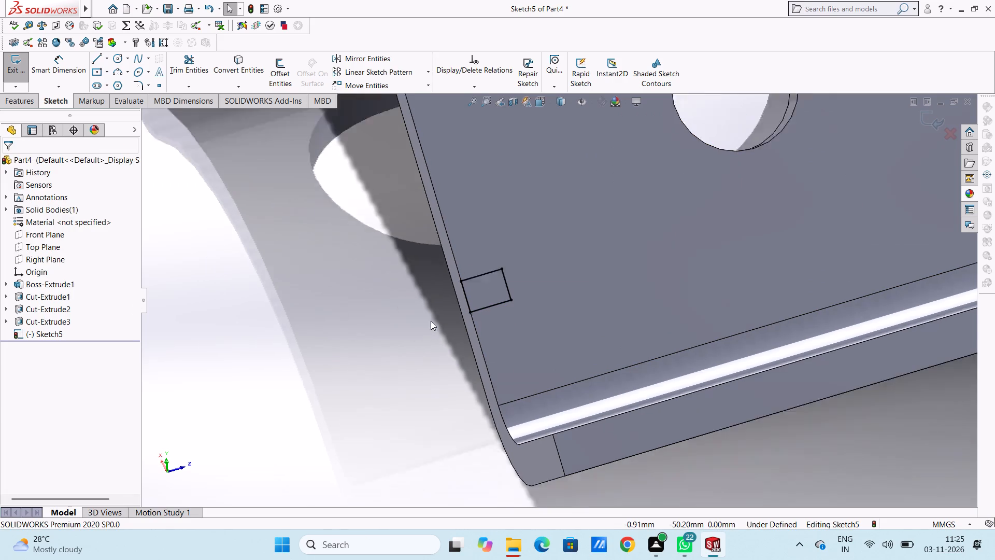
scroll(431, 321, up, 9)
scroll(779, 203, down, 5)
scroll(596, 166, down, 3)
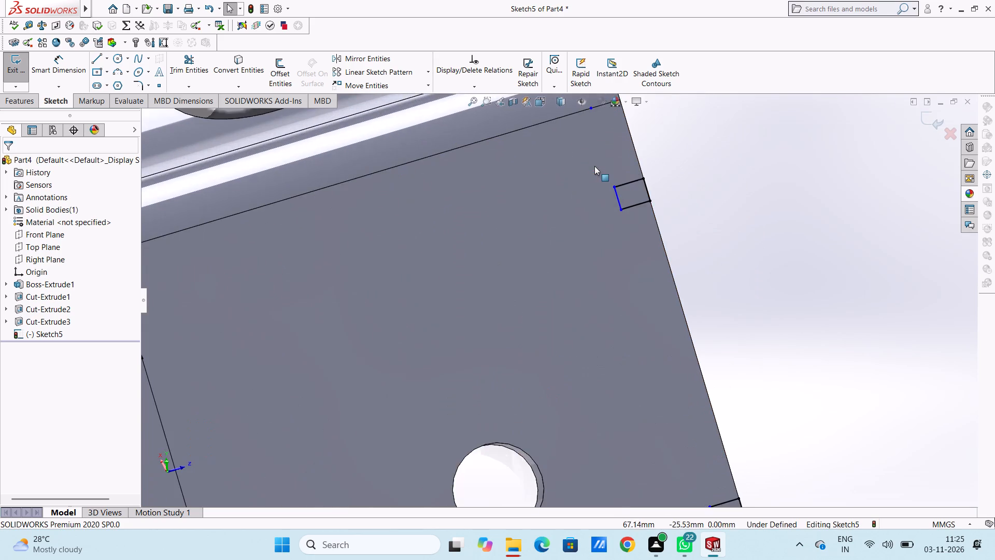
scroll(592, 172, down, 4)
click(629, 230)
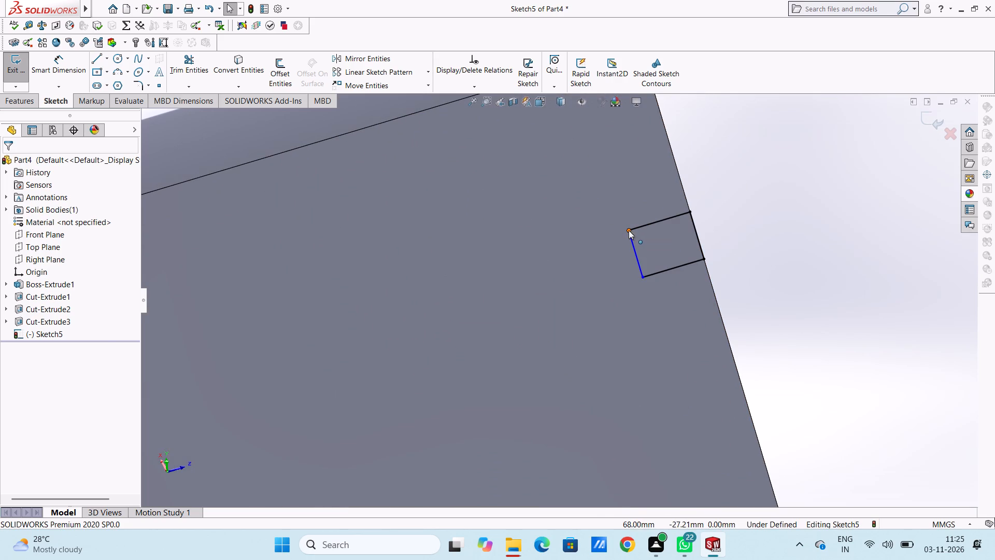
click(10, 293)
click(845, 252)
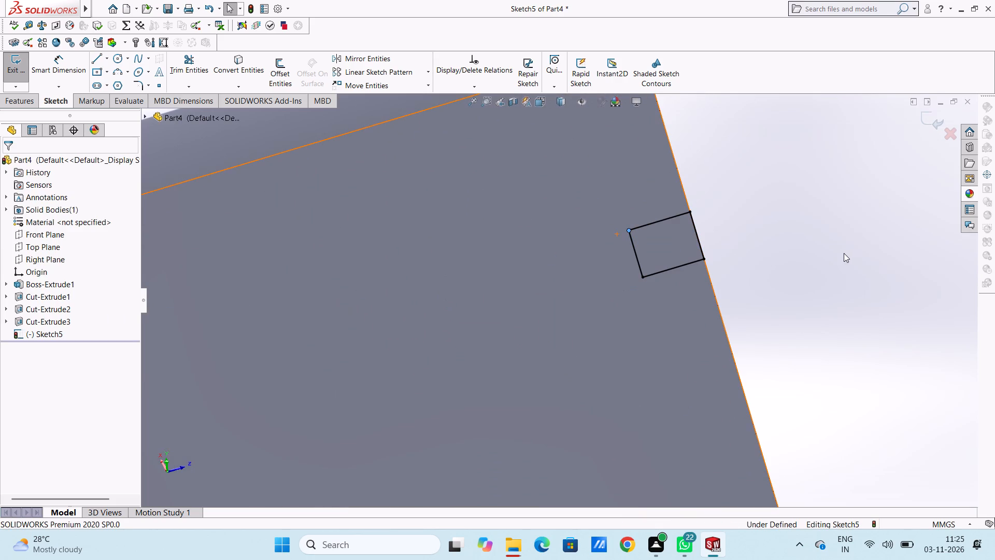
Check the four small rectangles at the flank's ends for any geometry that is still under-defined.
scroll(545, 332, up, 11)
scroll(572, 407, down, 6)
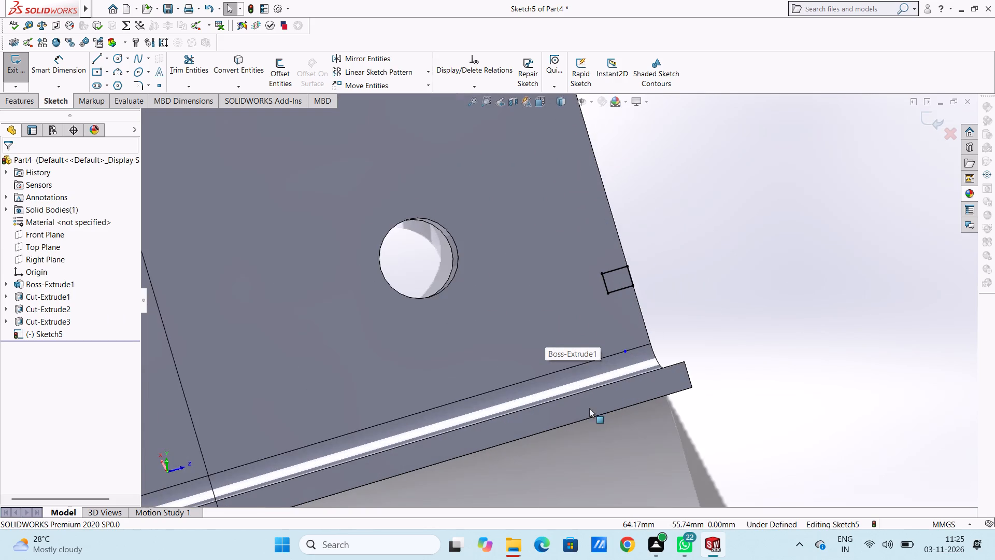
scroll(703, 314, up, 5)
scroll(481, 320, up, 3)
middle_drag(485, 326, 485, 326)
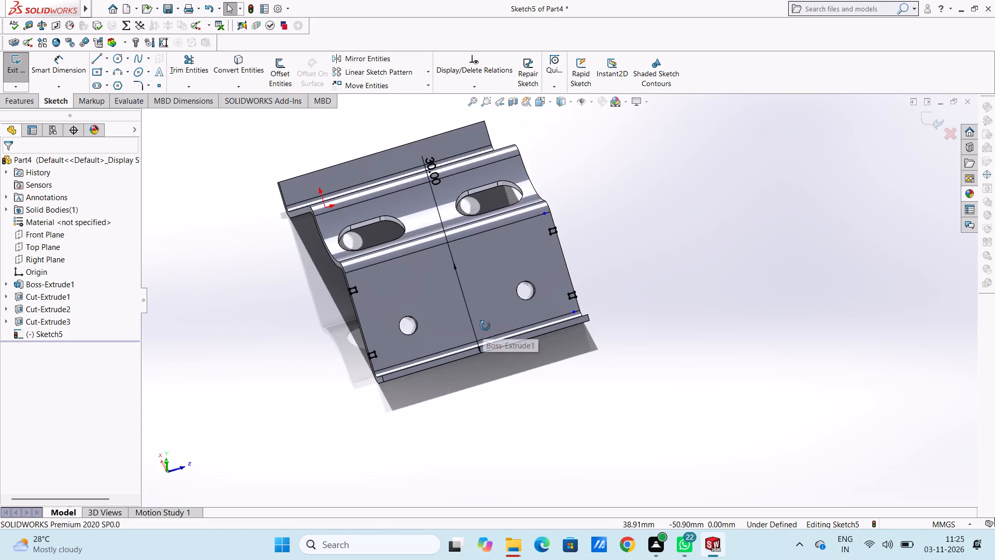
middle_drag(485, 326, 523, 318)
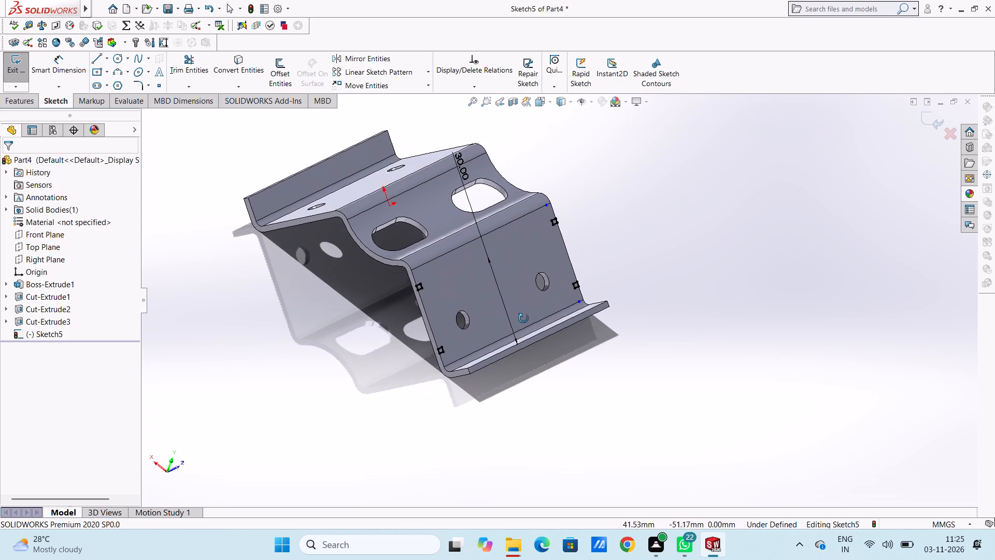
middle_drag(523, 318, 510, 331)
scroll(561, 239, down, 5)
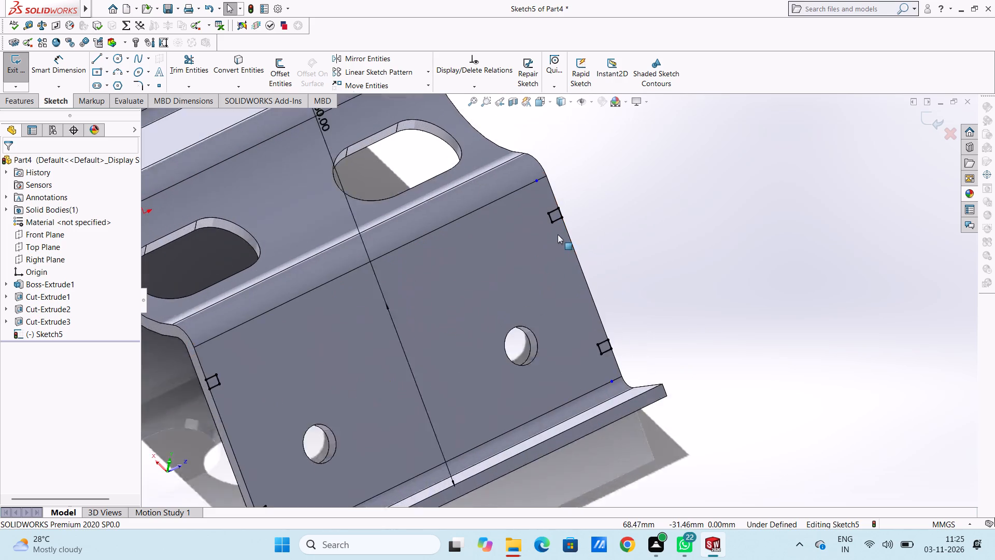
scroll(542, 203, up, 5)
scroll(499, 329, up, 2)
middle_drag(493, 358, 496, 344)
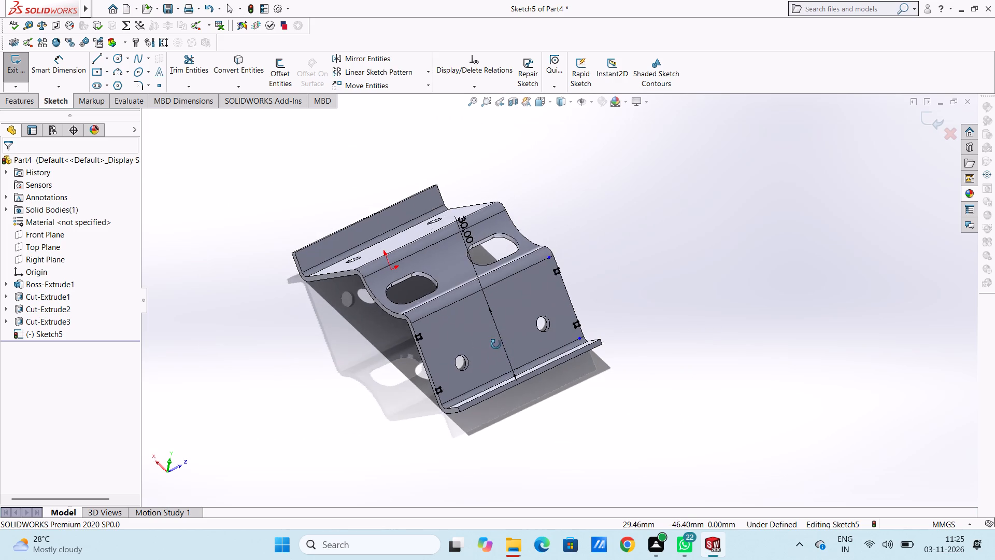
middle_drag(496, 344, 518, 297)
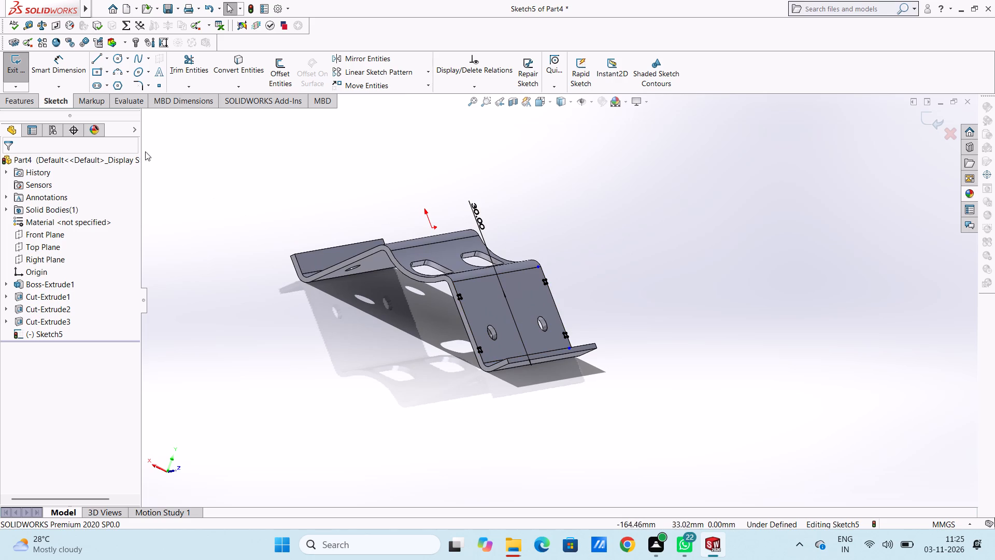
Cut-extrude the four small rectangles through the flank with a blind depth of 70 mm.
click(21, 101)
click(173, 74)
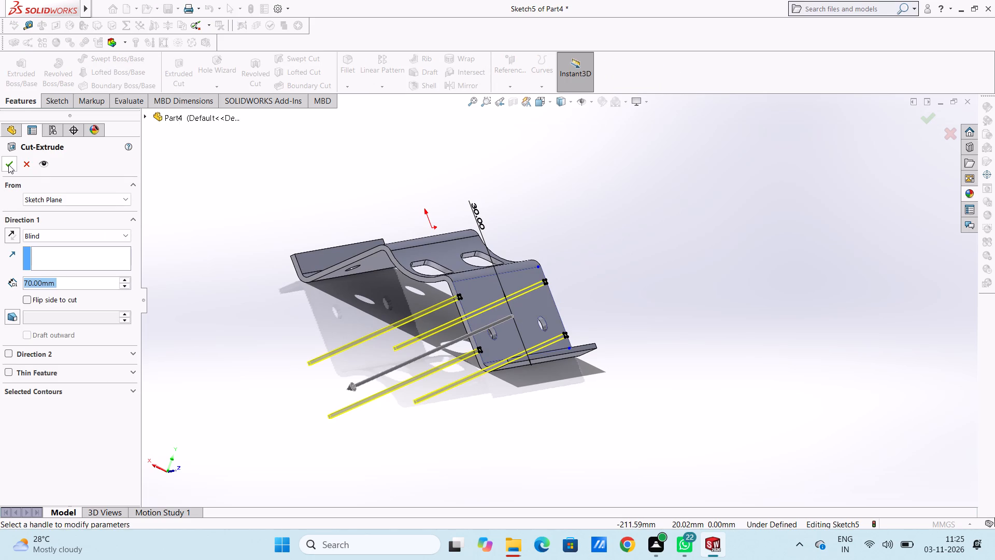
click(8, 164)
click(268, 195)
Inspect the bracket and its new flank-edge notches from several sides.
middle_drag(373, 201, 365, 201)
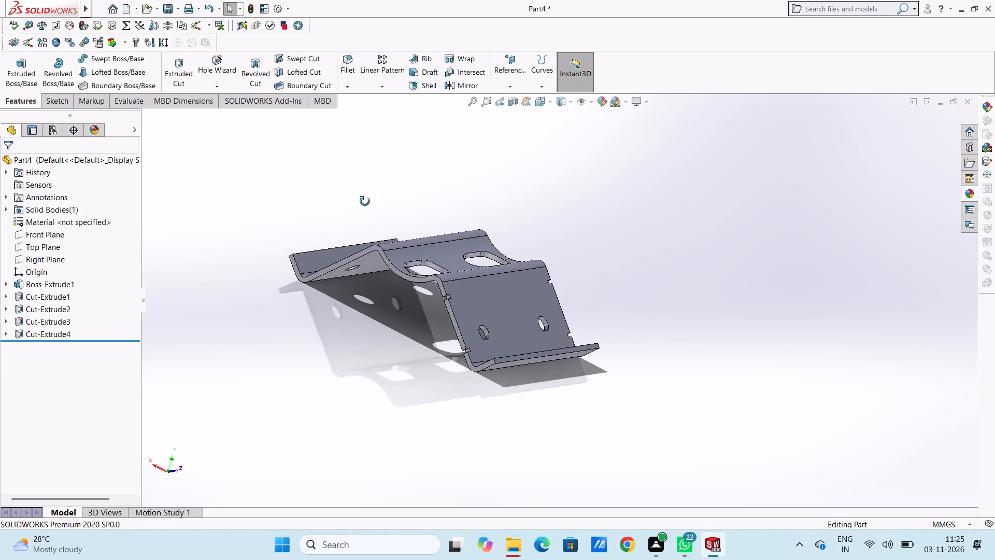
middle_drag(365, 201, 337, 286)
middle_drag(336, 286, 310, 299)
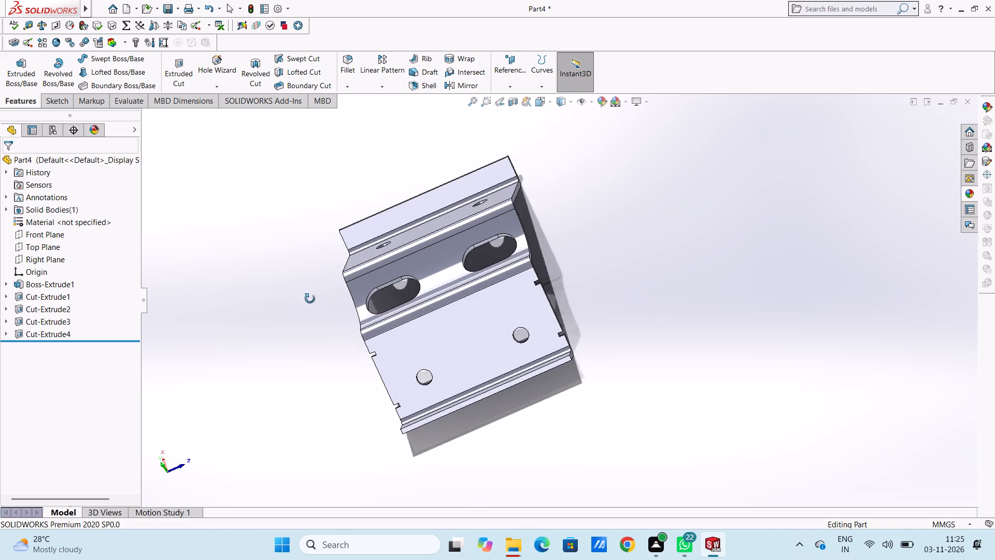
middle_drag(310, 299, 330, 277)
middle_drag(331, 337, 425, 331)
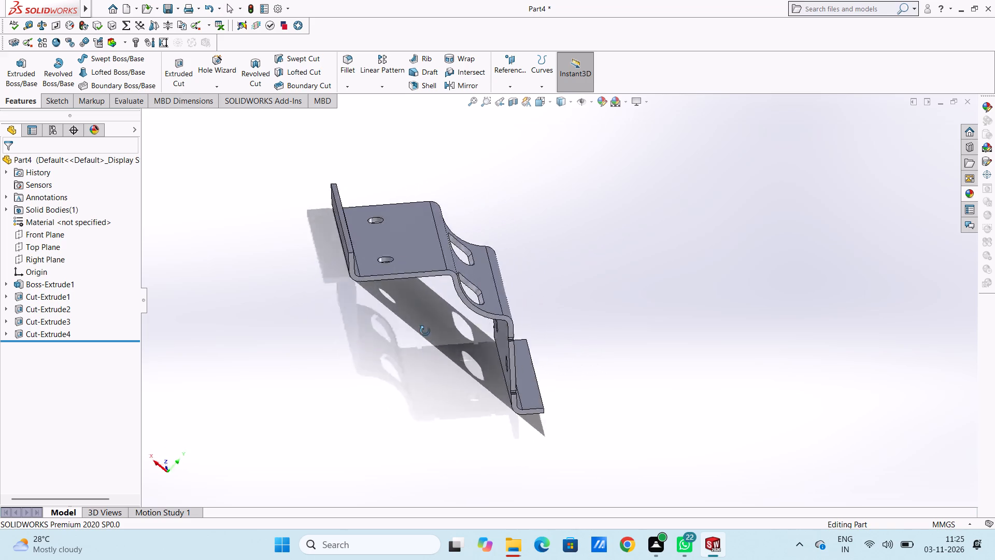
middle_drag(425, 331, 312, 289)
middle_drag(356, 343, 420, 384)
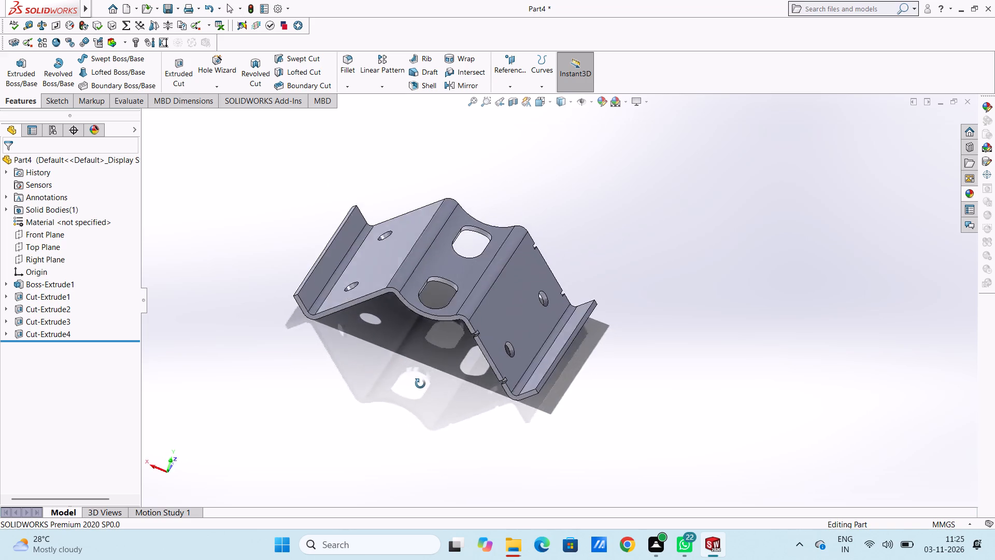
middle_drag(420, 384, 406, 379)
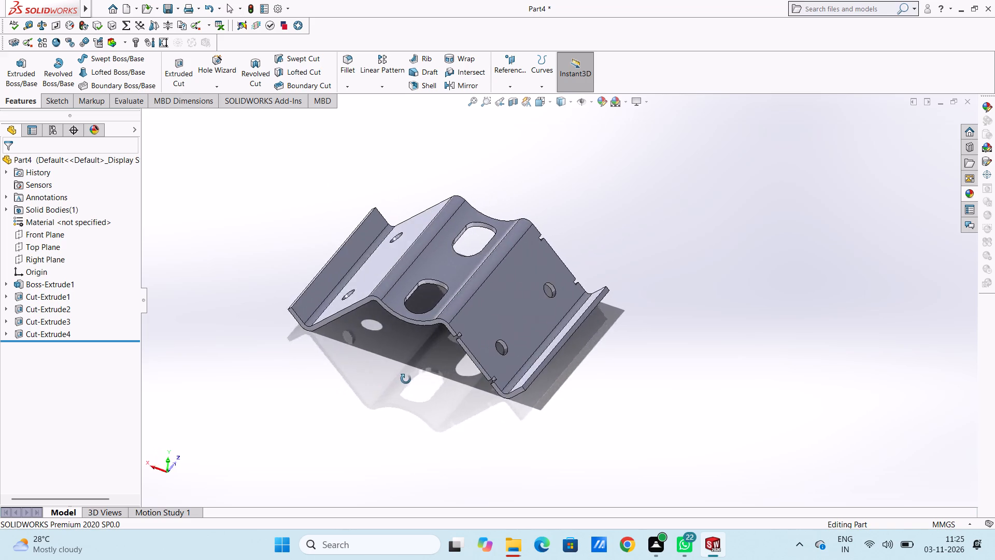
middle_drag(406, 379, 368, 388)
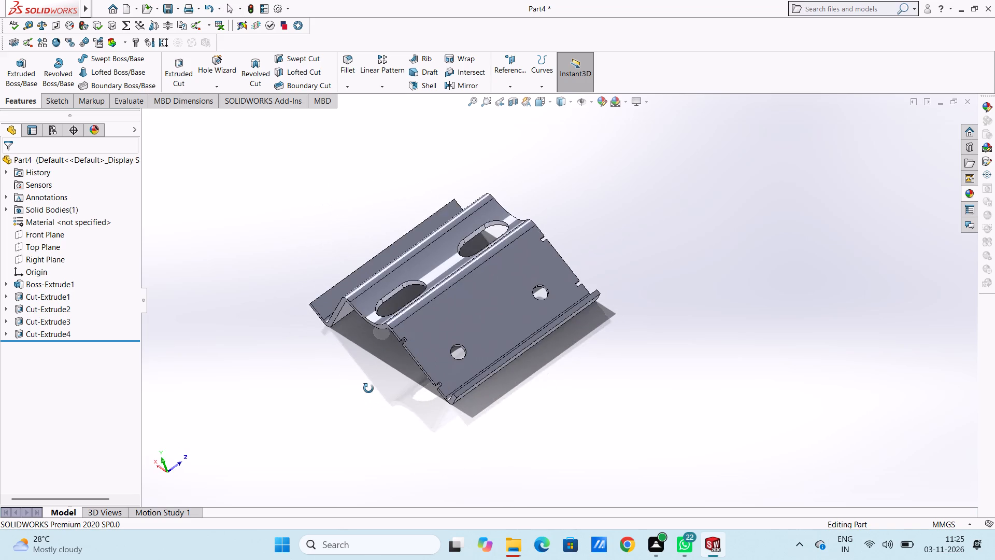
middle_drag(368, 388, 430, 389)
middle_drag(348, 379, 297, 323)
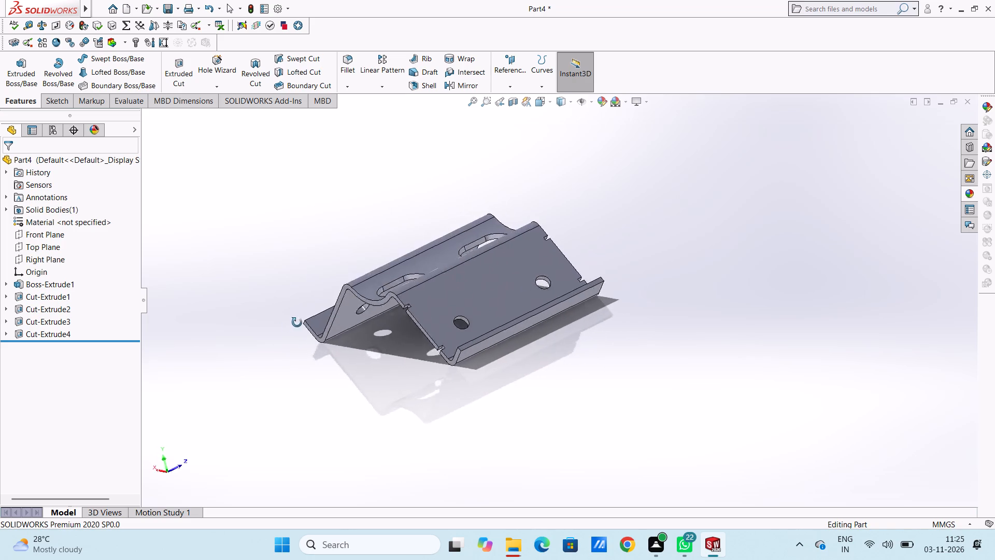
middle_drag(297, 323, 444, 405)
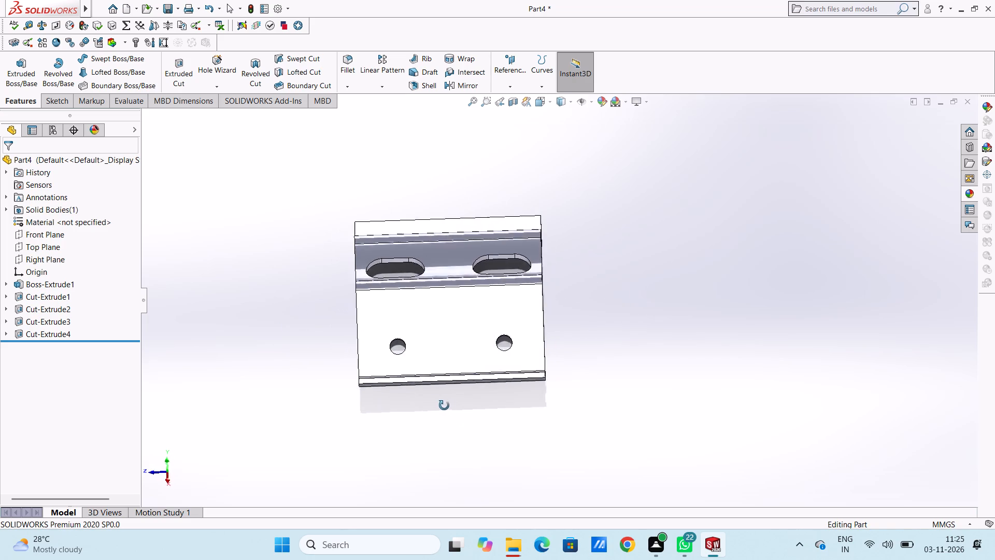
middle_drag(444, 405, 448, 411)
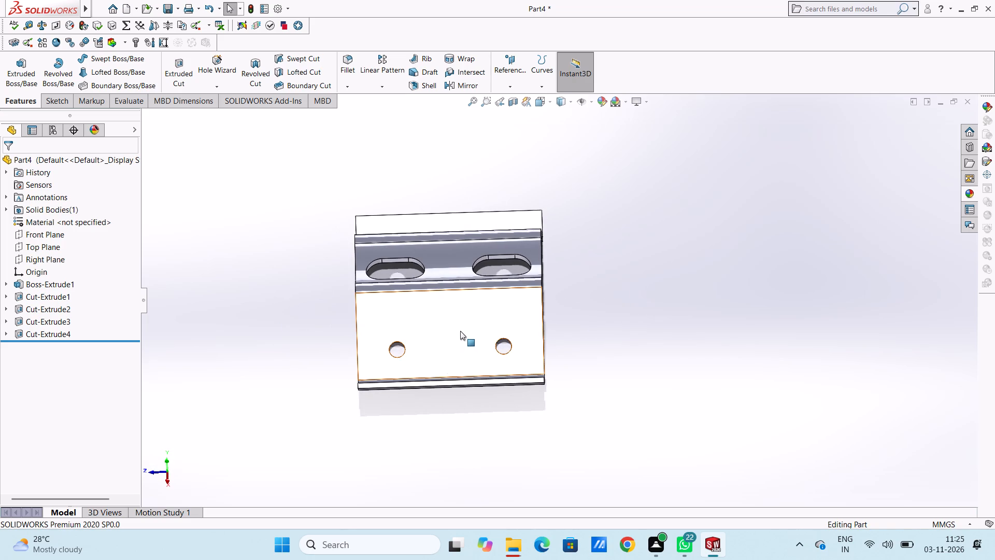
Start a sketch on the flat flank face with the two round holes and offset its outline 2 mm inward.
click(460, 331)
click(505, 300)
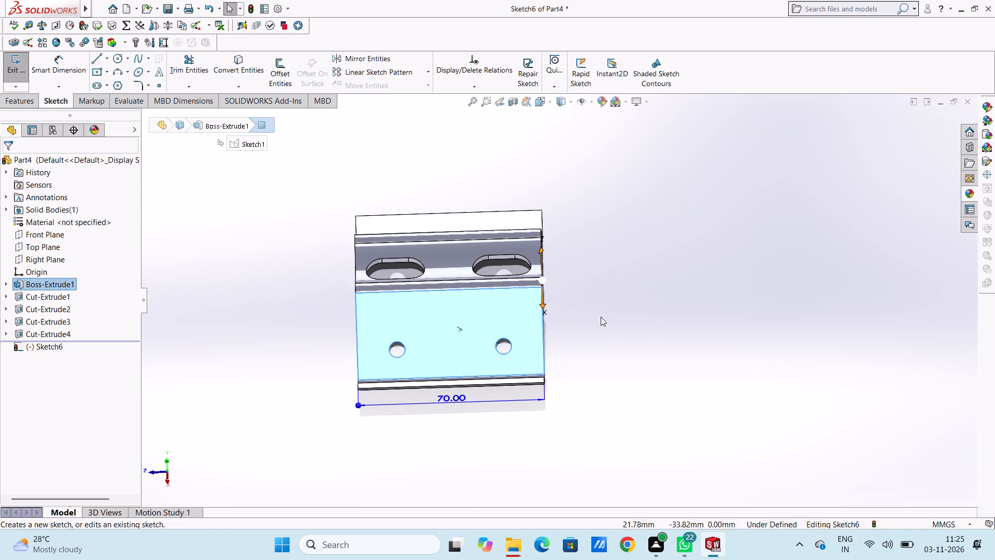
click(601, 317)
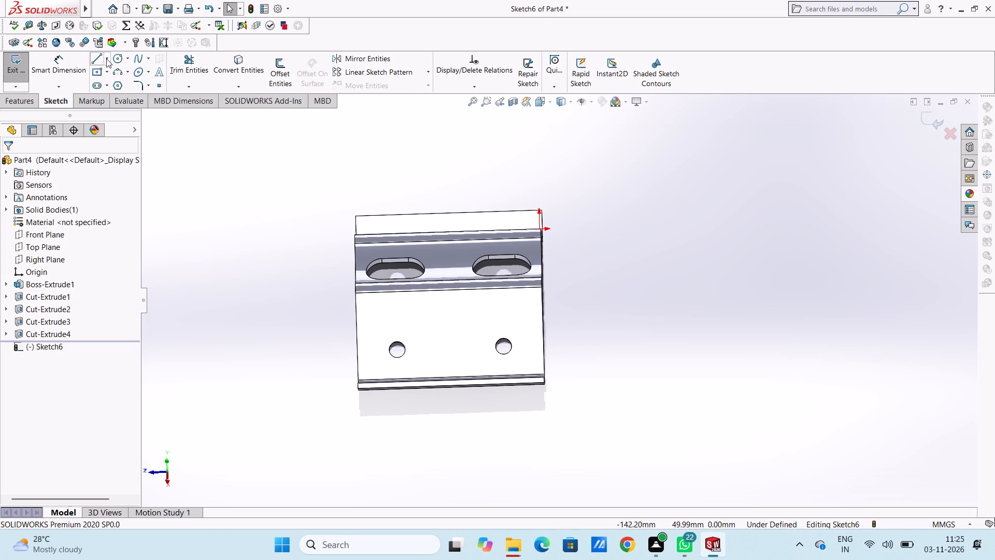
click(277, 69)
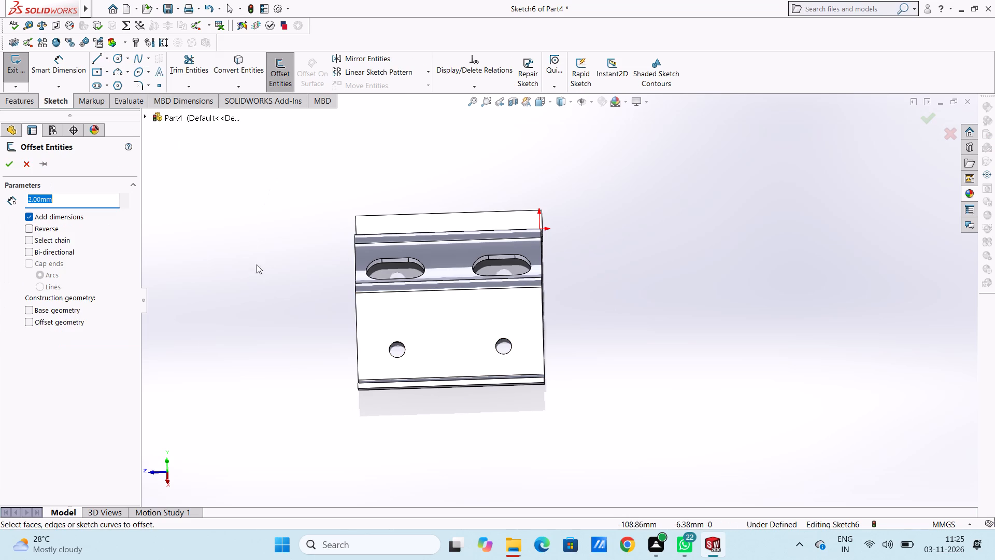
click(358, 320)
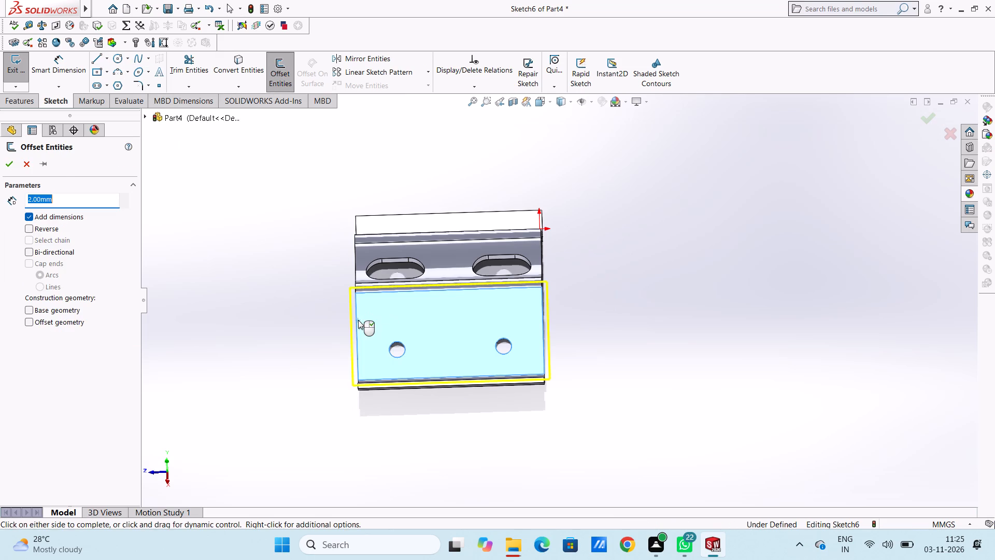
click(358, 320)
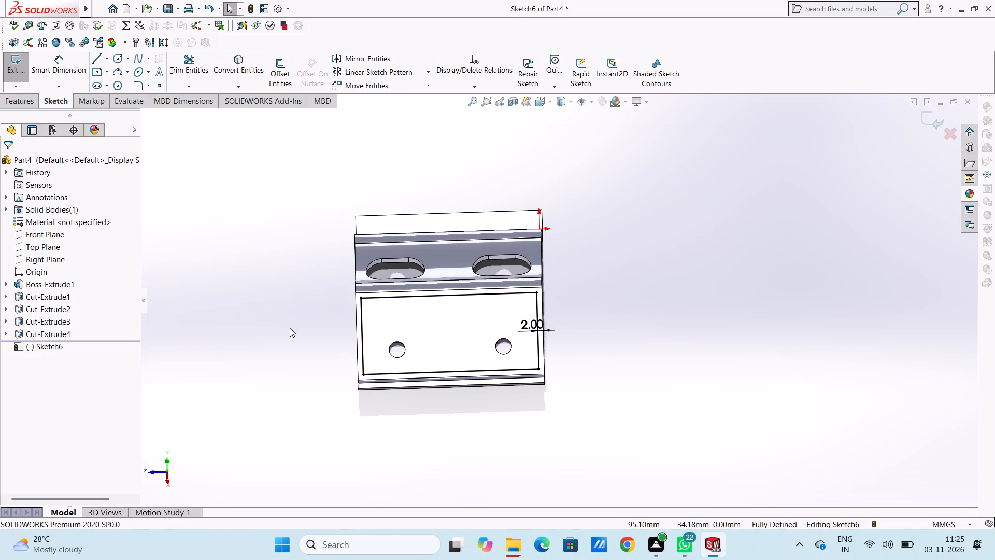
Offset the bracket's bottom edge 30 mm upward onto the flank face, reversing the offset direction.
middle_drag(290, 329, 291, 343)
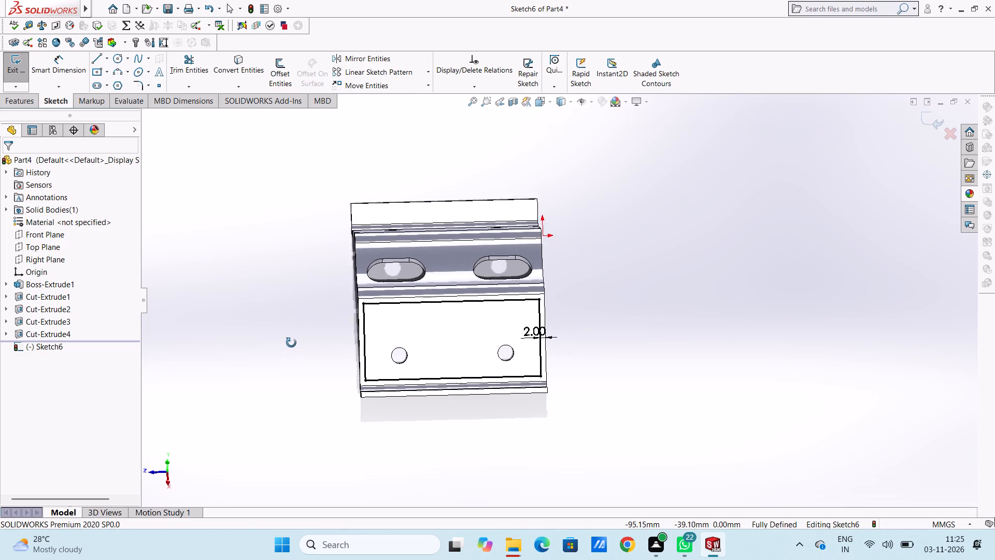
middle_drag(291, 343, 288, 342)
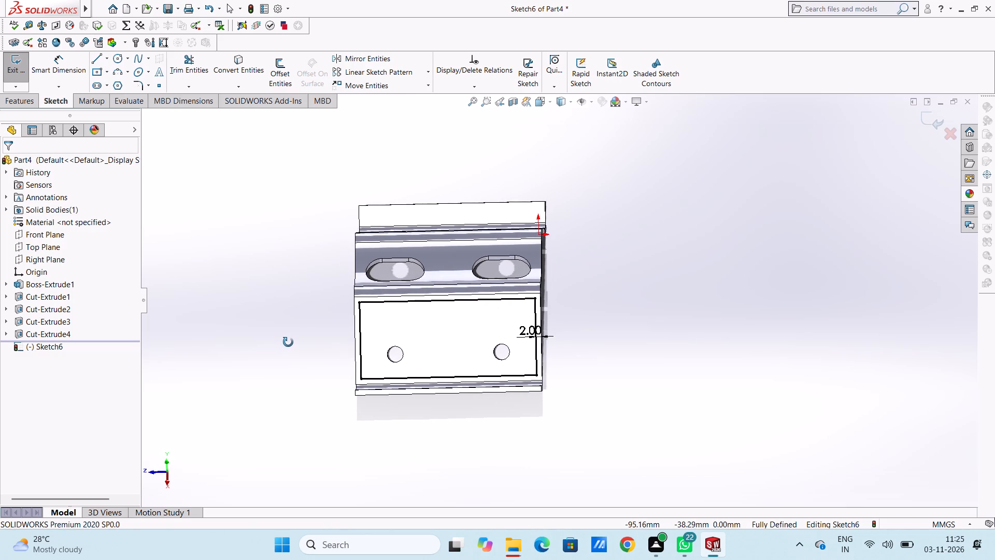
middle_drag(288, 342, 288, 340)
scroll(457, 386, down, 1)
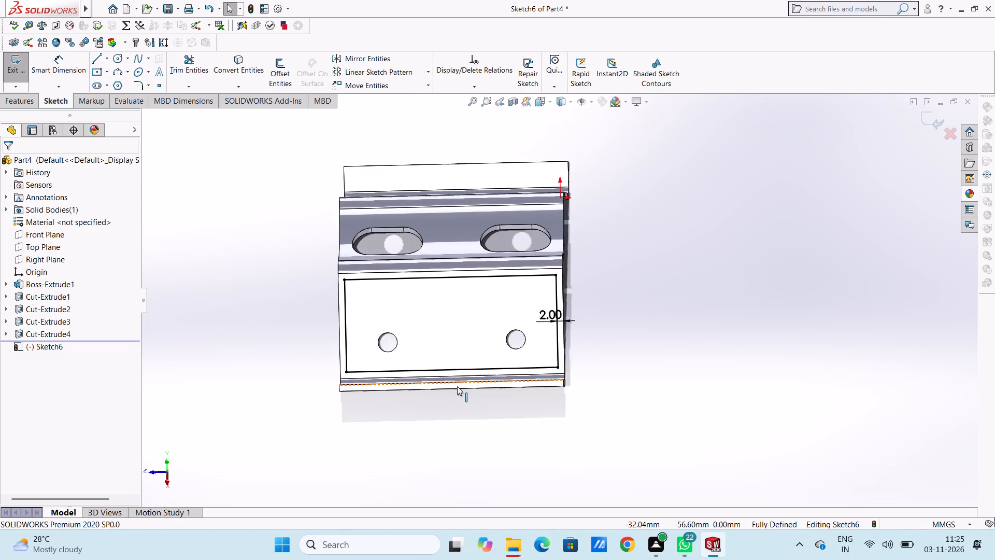
scroll(457, 386, down, 1)
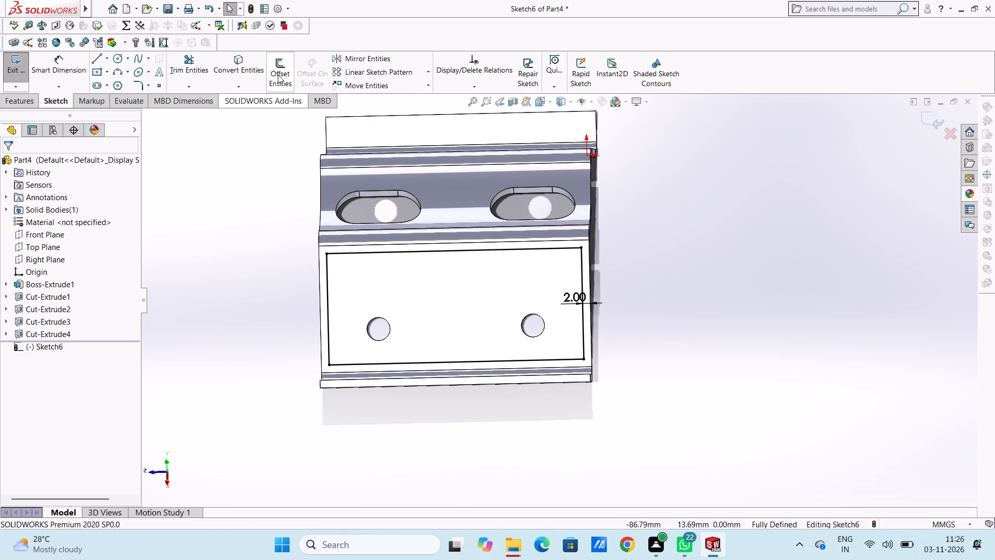
click(277, 64)
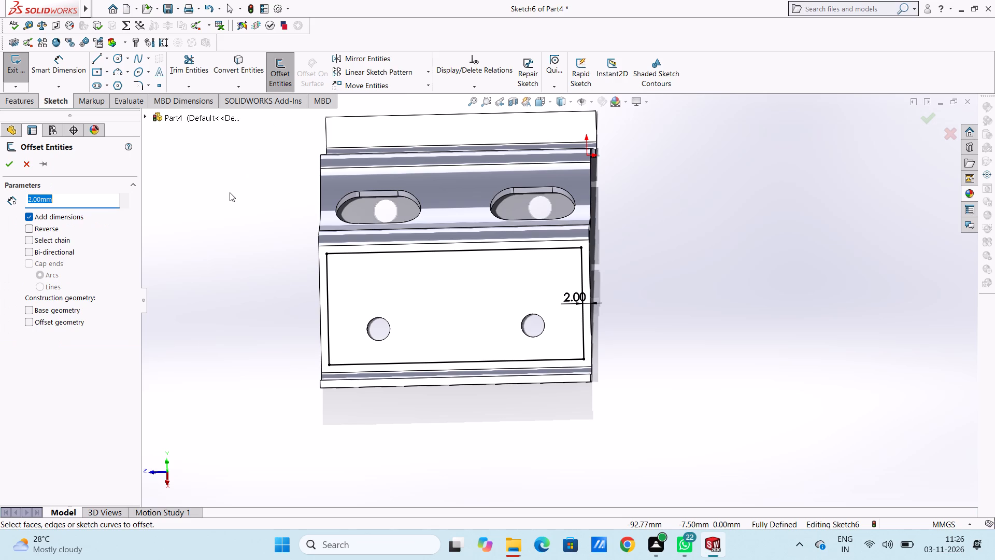
text(30)
key(Return)
click(411, 386)
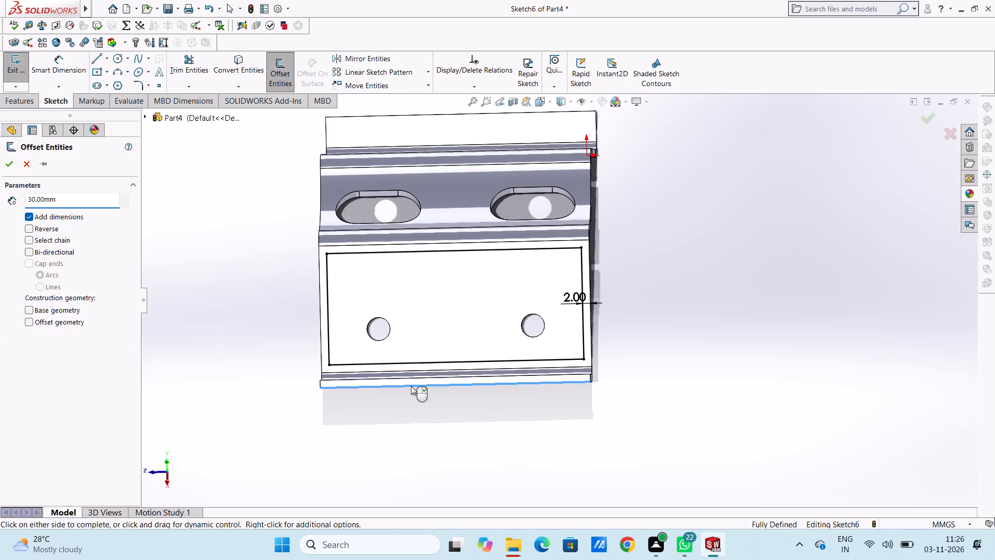
click(29, 229)
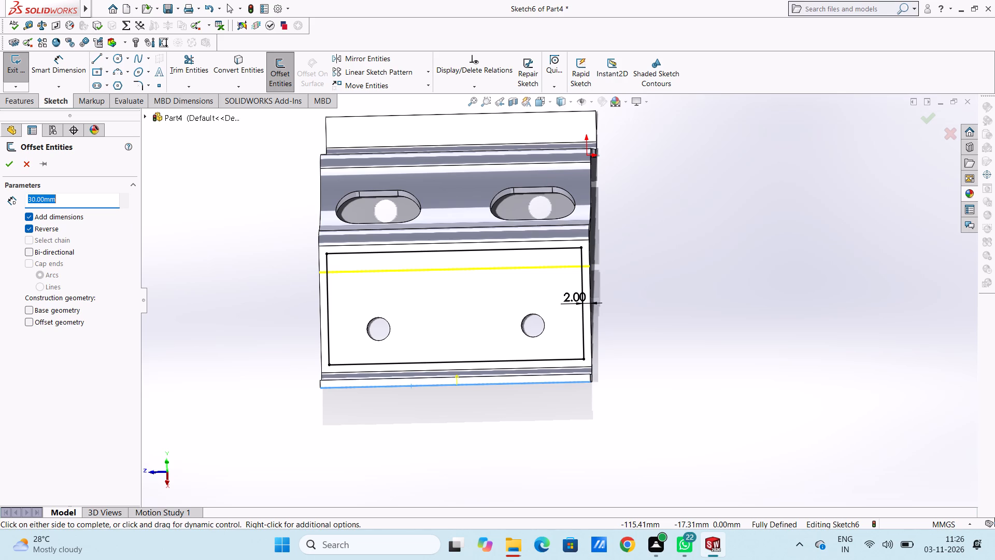
click(9, 167)
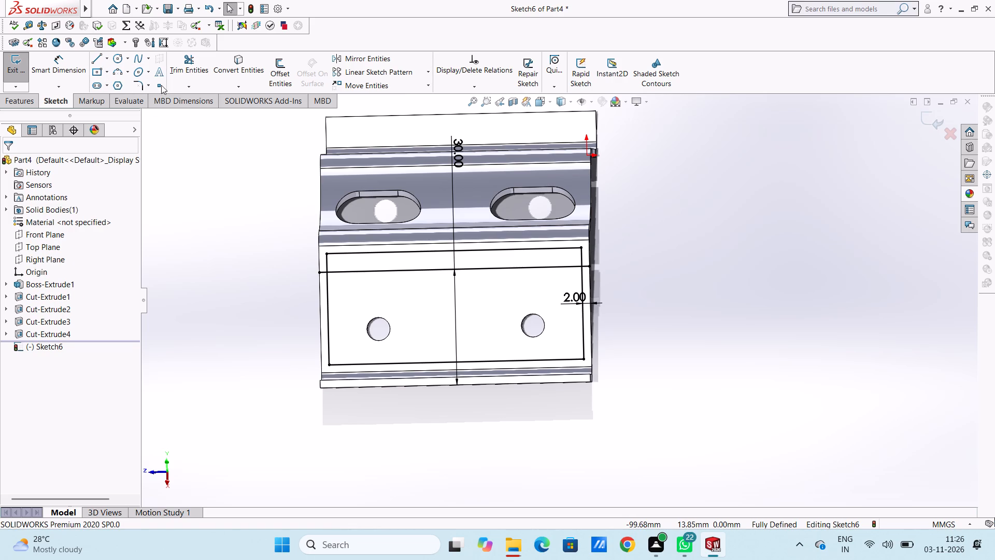
Offset the new long line across the flank 20 mm downward, toward the bottom edge.
click(284, 68)
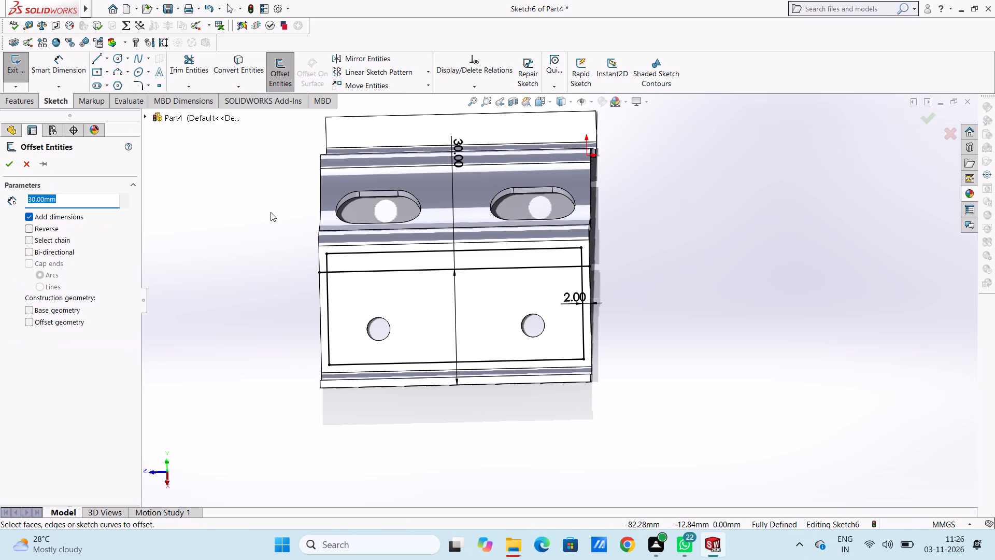
text(20)
key(Return)
click(399, 268)
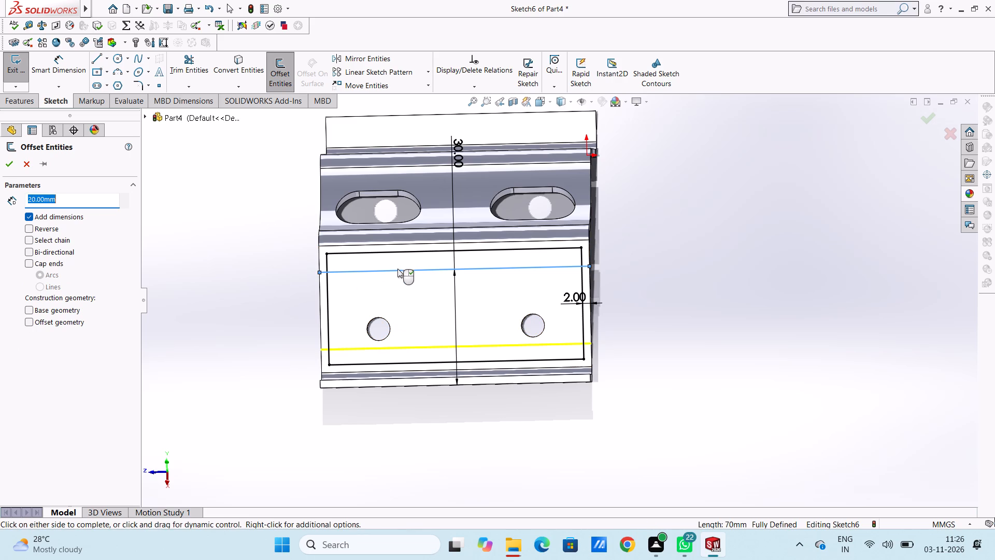
click(8, 165)
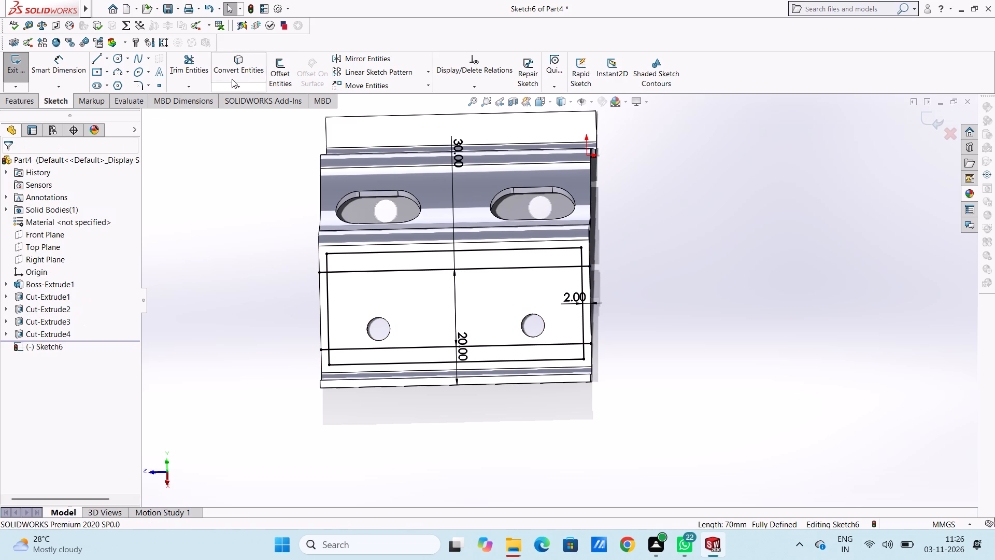
Offset the two long lines outward by 1.5 mm, the upper one upward and the lower one downward.
click(274, 65)
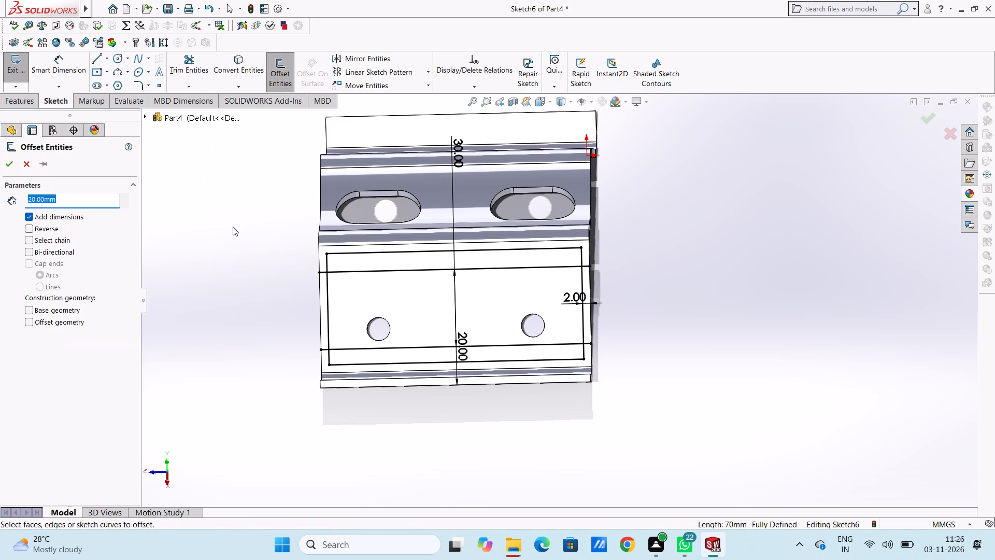
text(1.5)
key(Return)
click(431, 269)
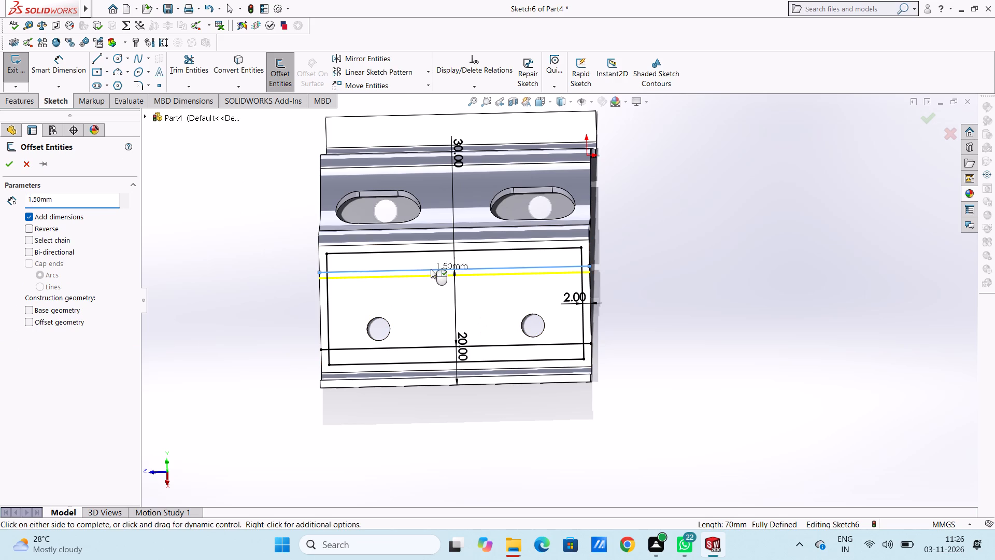
click(31, 230)
click(5, 165)
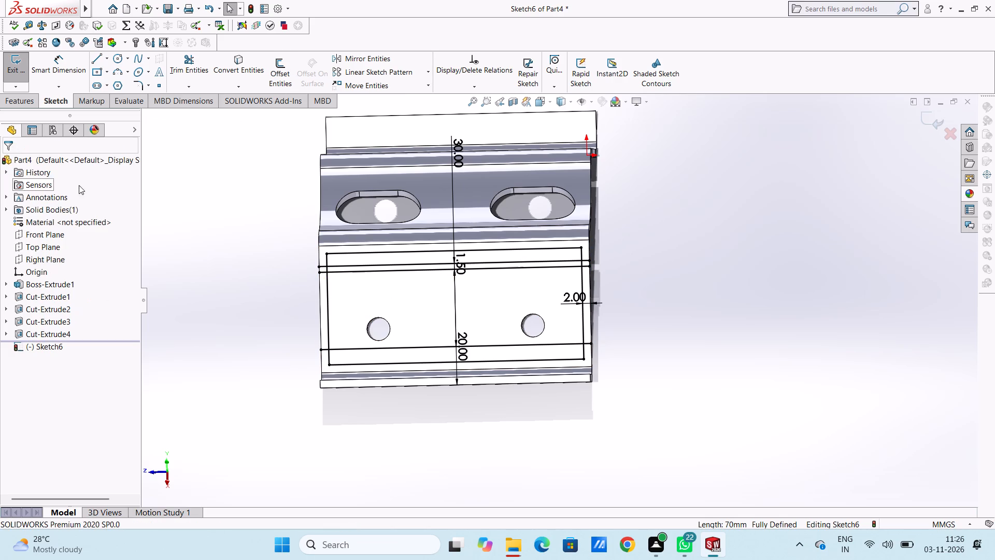
click(274, 69)
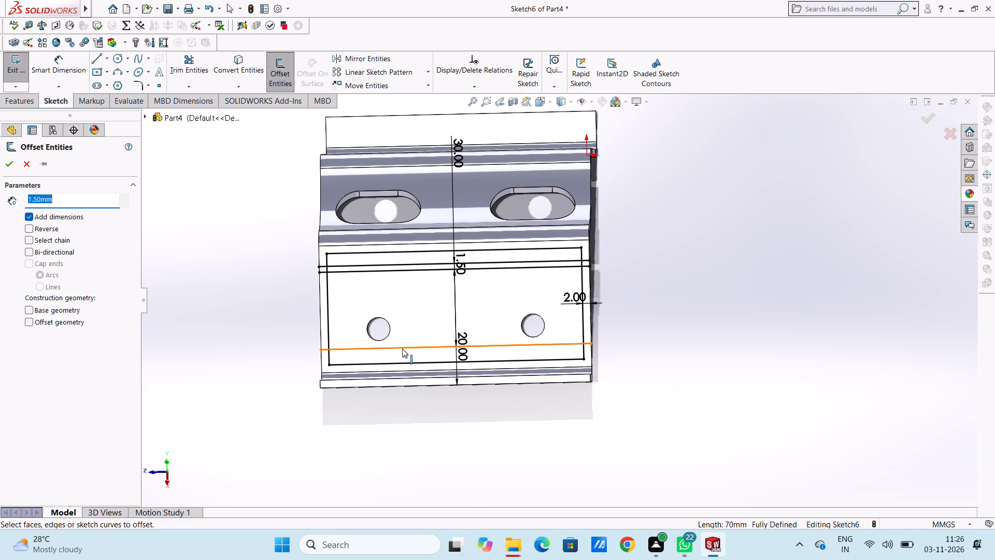
click(402, 349)
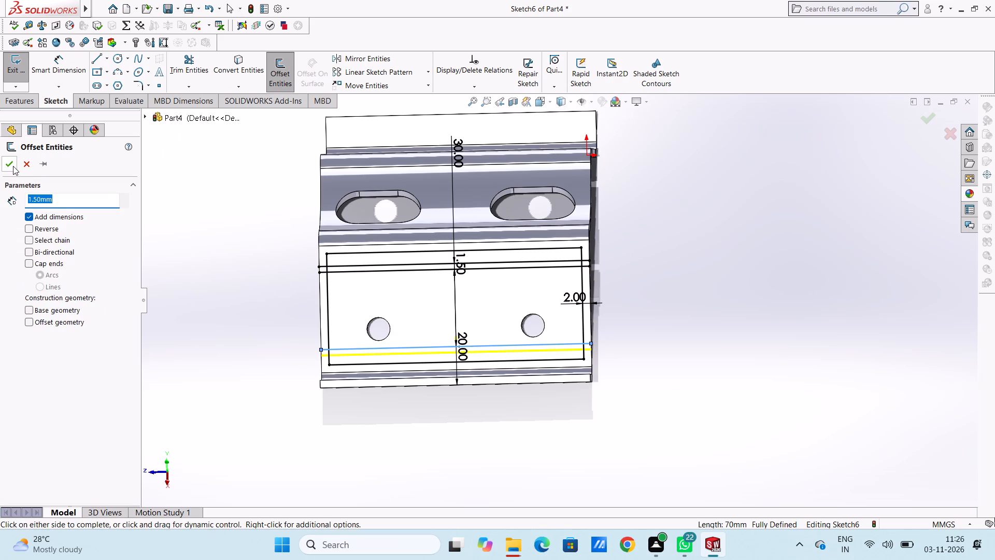
click(13, 165)
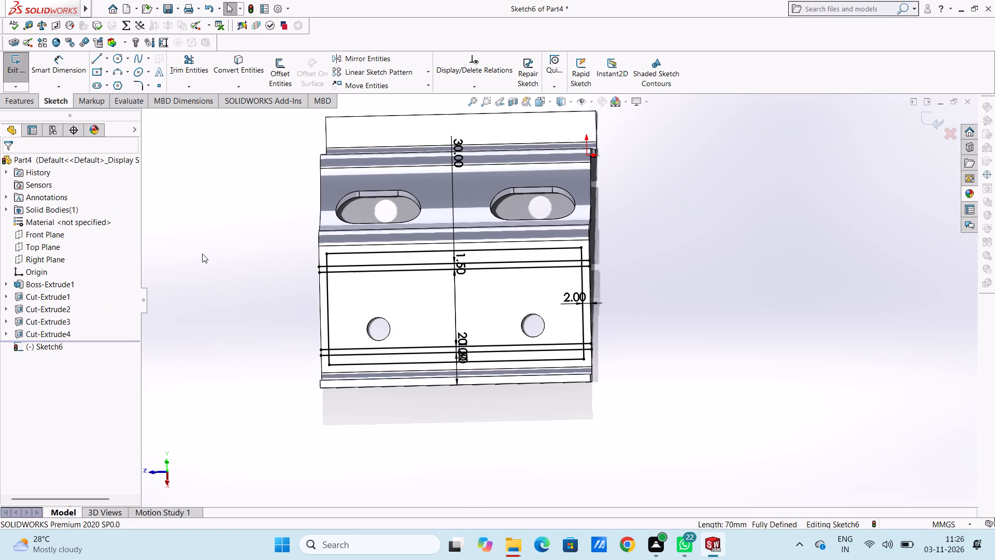
Offset the inner rectangle's two short sides 2 mm outward onto the flank's end edges.
middle_drag(202, 254, 309, 272)
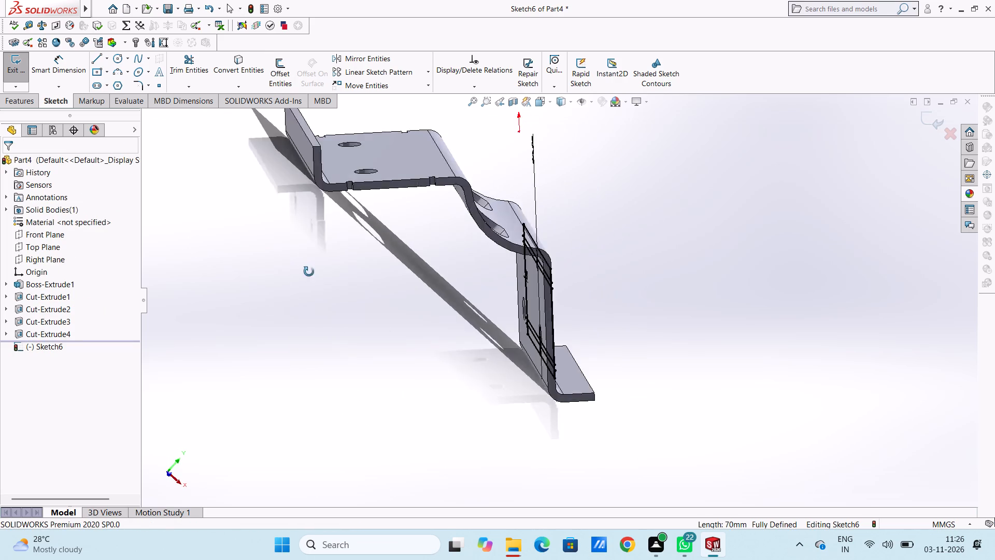
middle_drag(309, 272, 220, 254)
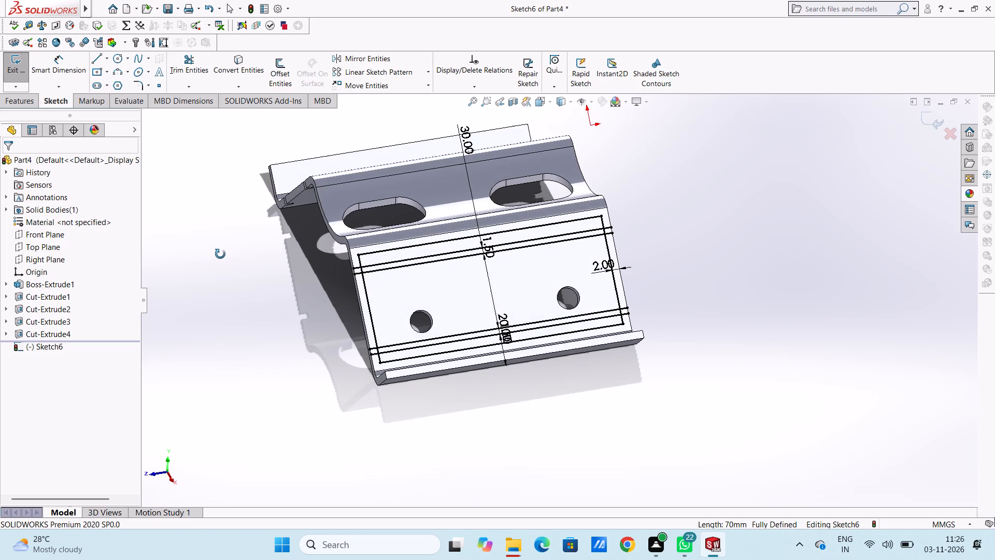
middle_drag(220, 254, 213, 258)
click(286, 73)
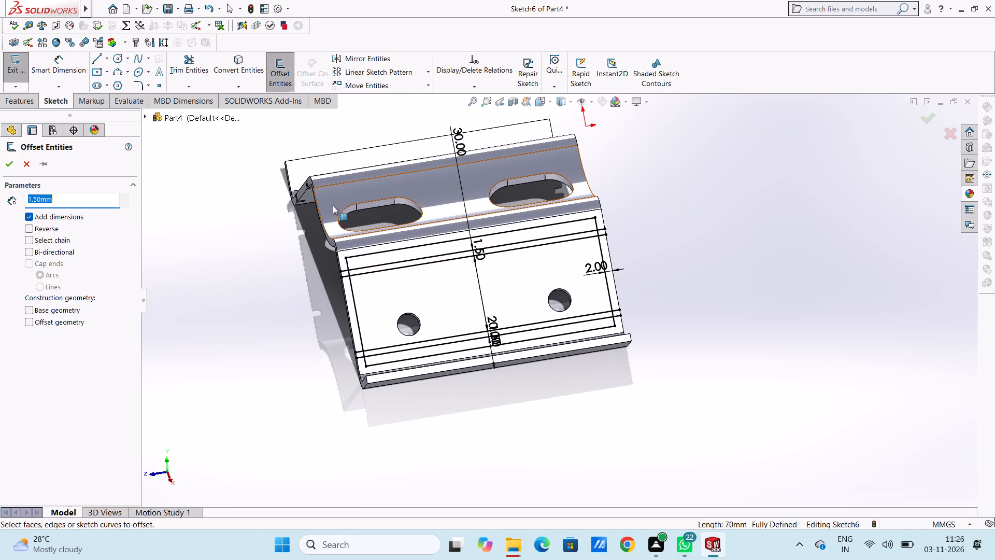
key(2)
key(Return)
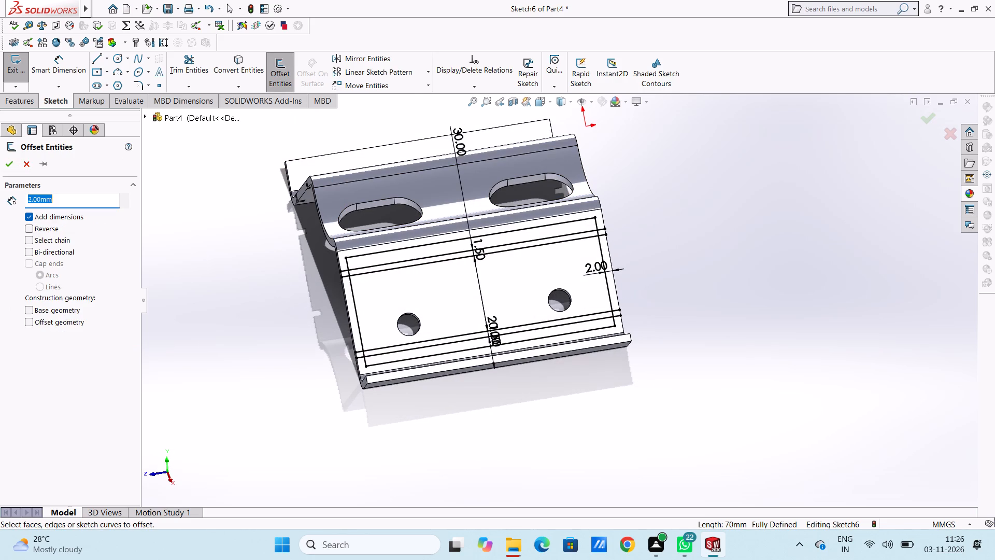
click(358, 325)
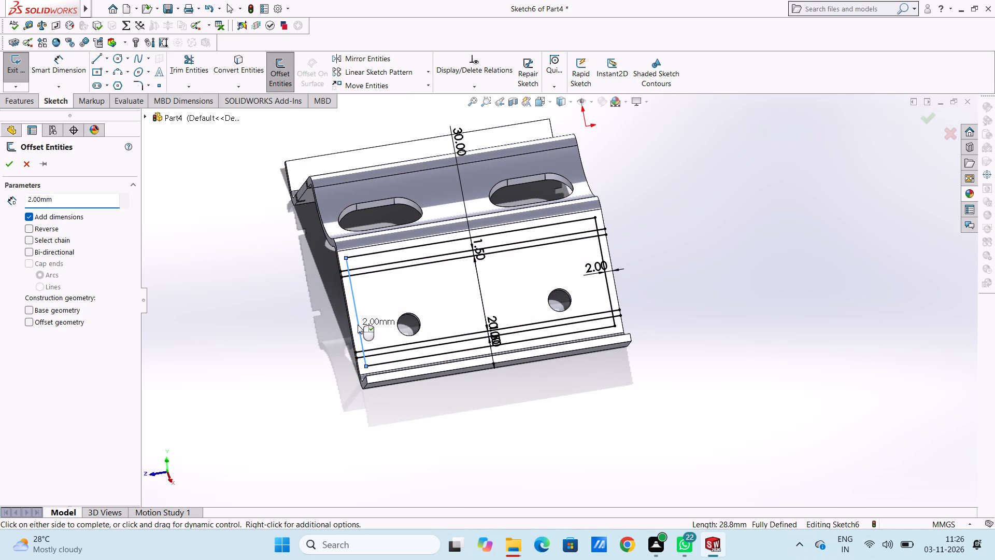
click(602, 247)
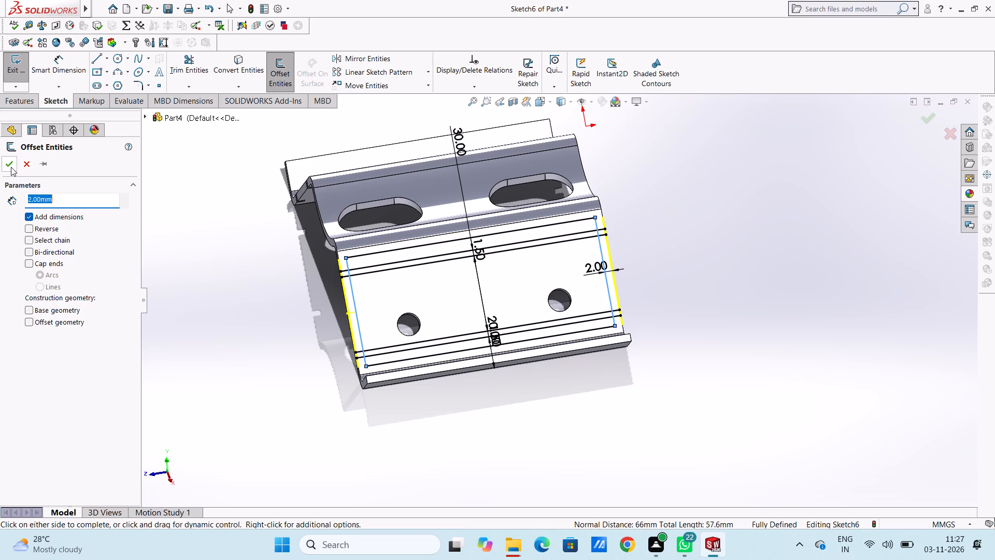
click(11, 167)
Trim away the inner rectangle's top line and the side-line segments above the upper pair of long lines at both ends.
click(186, 67)
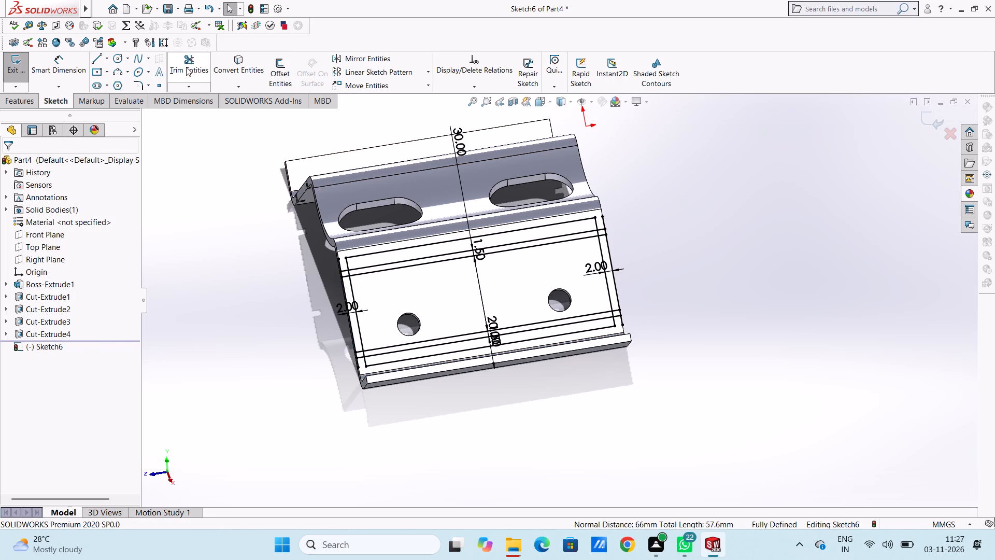
scroll(404, 256, down, 4)
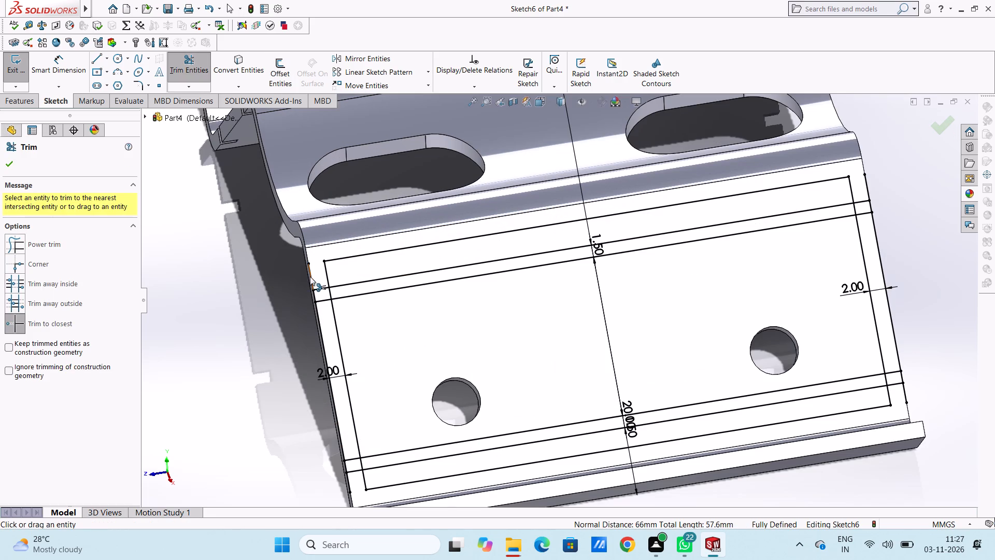
click(310, 276)
click(324, 268)
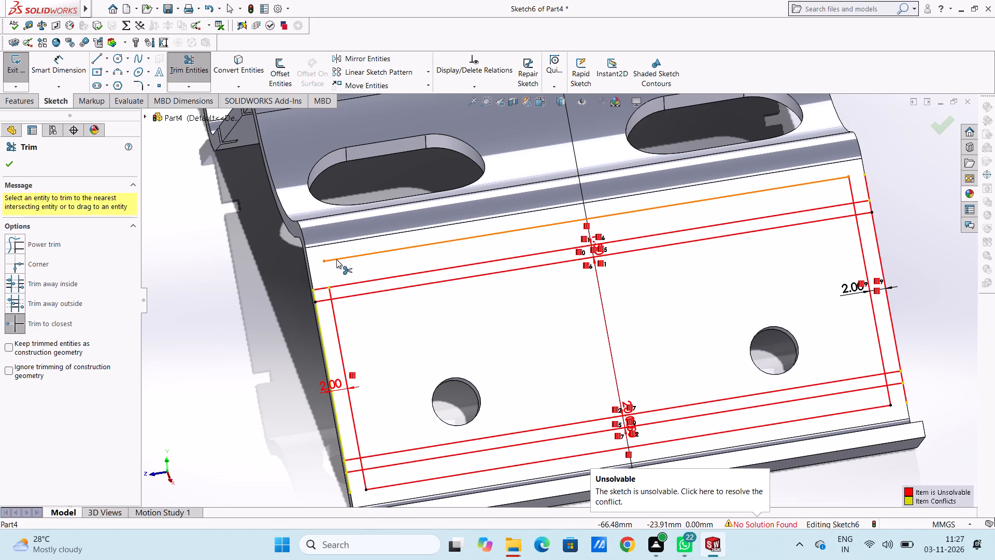
click(336, 259)
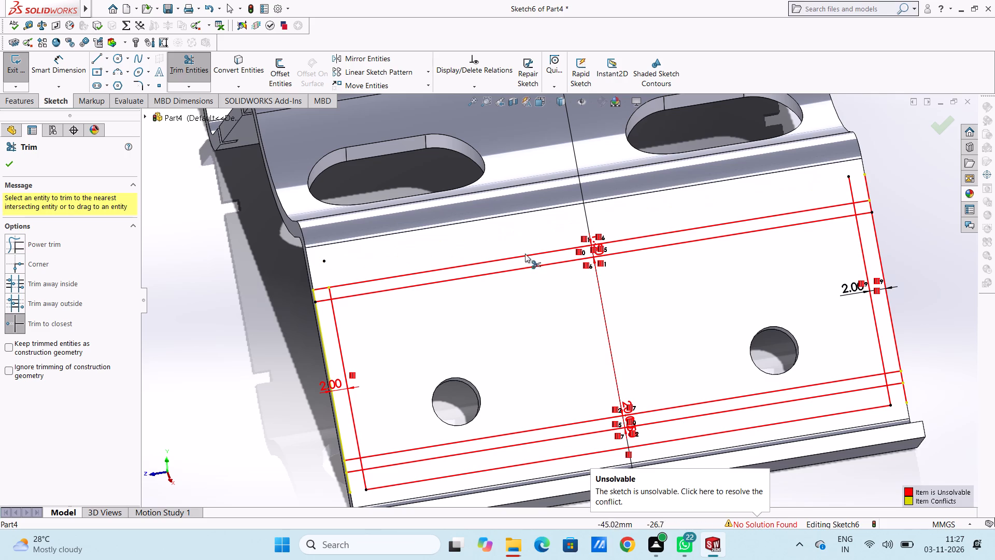
scroll(731, 223, up, 3)
scroll(731, 224, down, 3)
scroll(690, 252, down, 4)
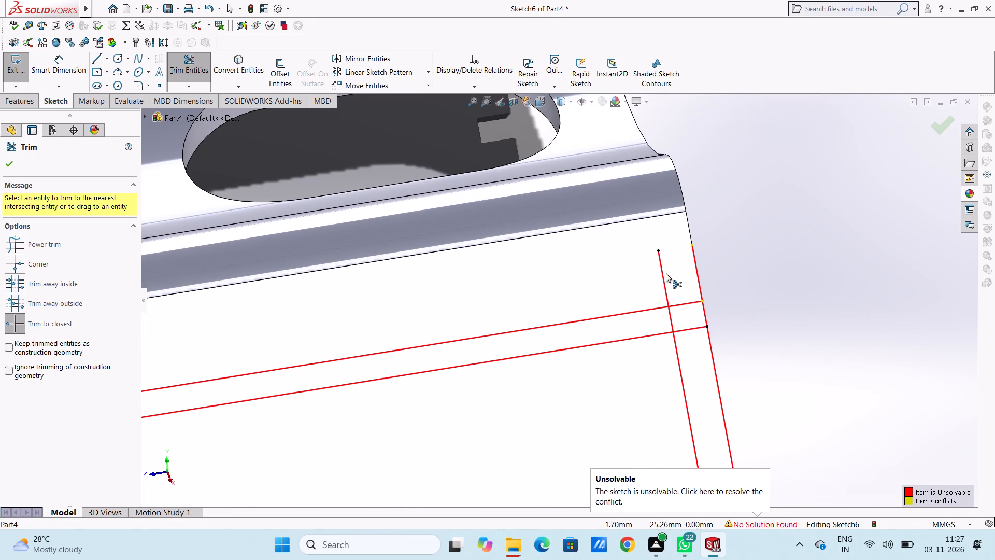
click(662, 274)
click(695, 265)
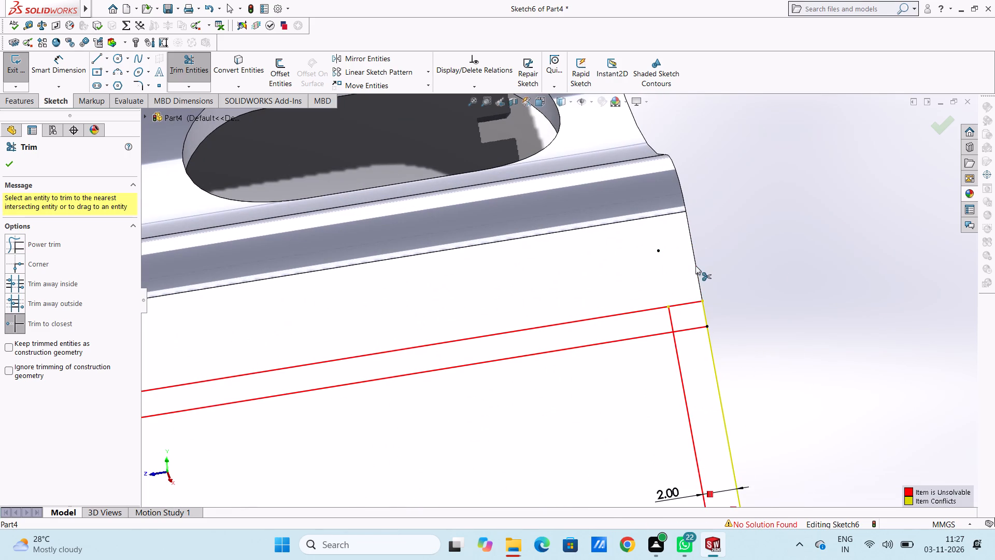
Trim the middle spans of the upper two long lines, keeping only the short notch segments at each end.
scroll(558, 324, up, 5)
scroll(356, 387, up, 4)
scroll(380, 348, down, 5)
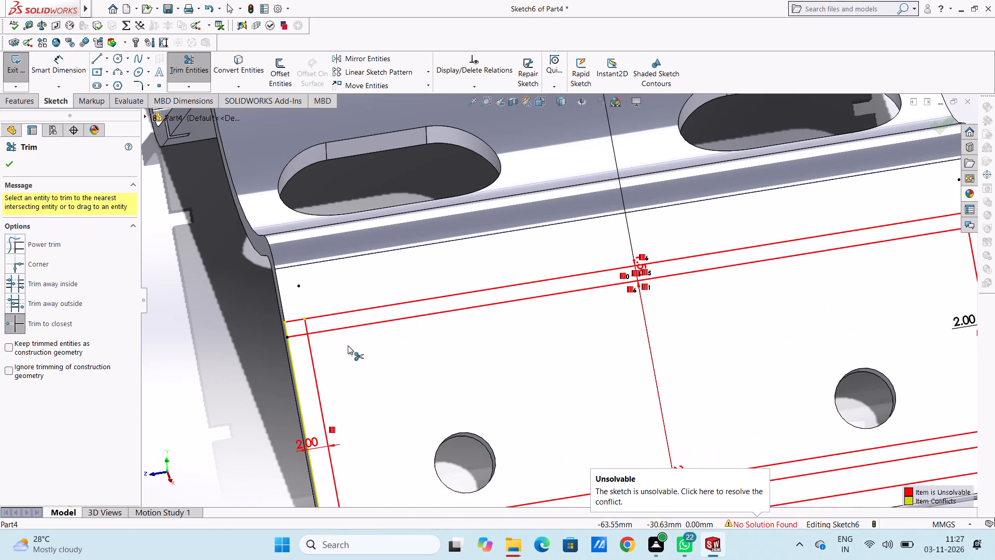
click(333, 328)
click(336, 315)
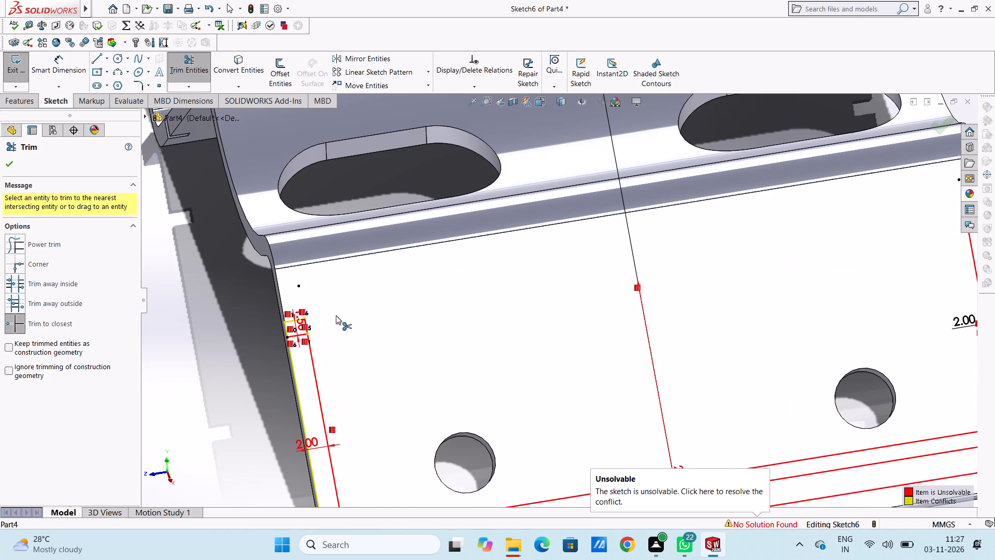
Trim the inner and end-edge side lines between the upper and lower notch positions at both ends of the flank.
scroll(357, 327, up, 4)
click(449, 376)
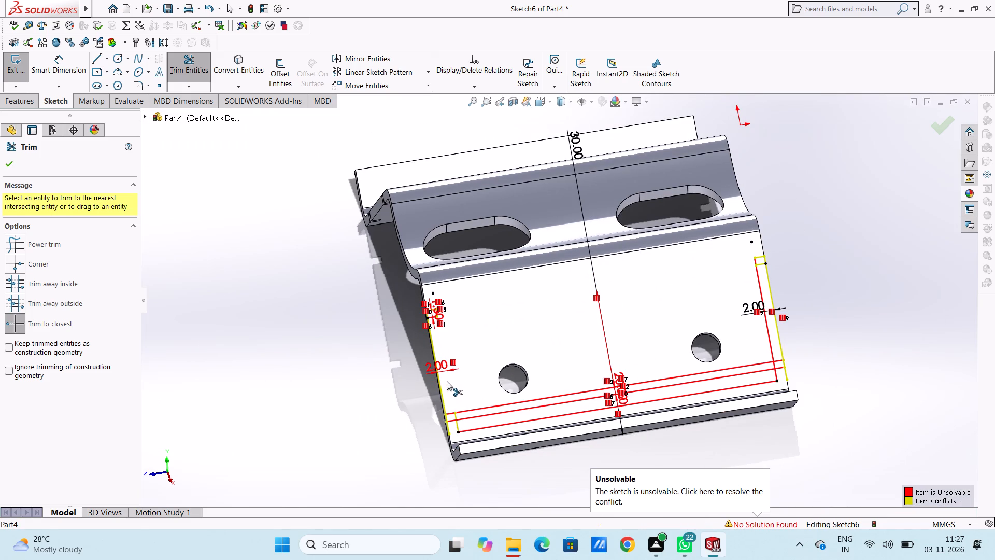
click(442, 382)
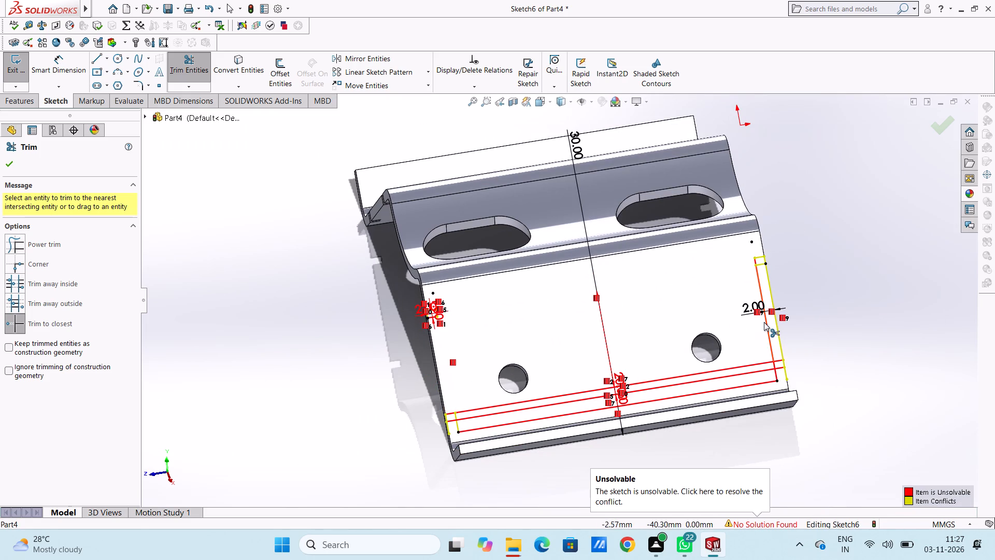
click(764, 322)
click(777, 326)
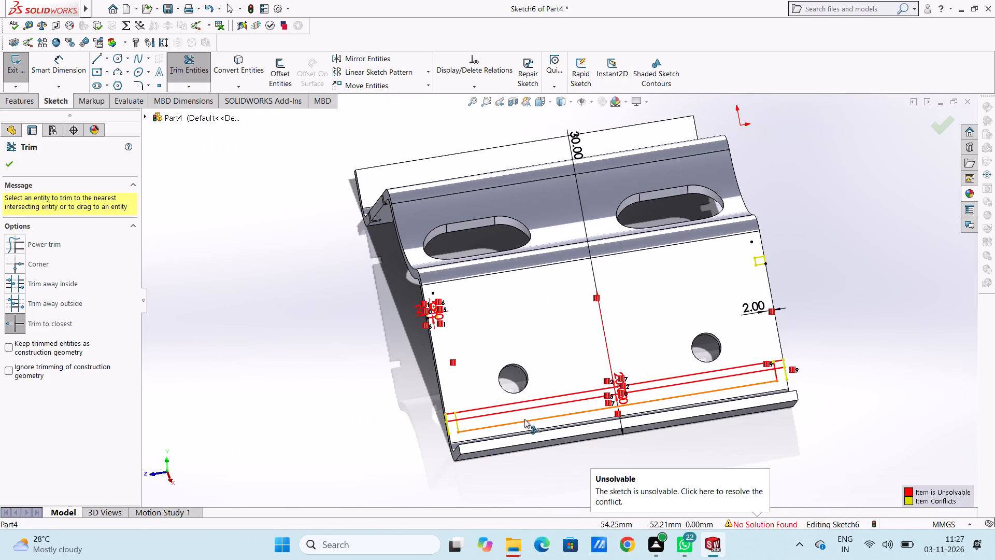
Trim the inner rectangle's bottom line, its adjoining side-line stub and the middle spans of the lower two long lines.
scroll(487, 433, down, 5)
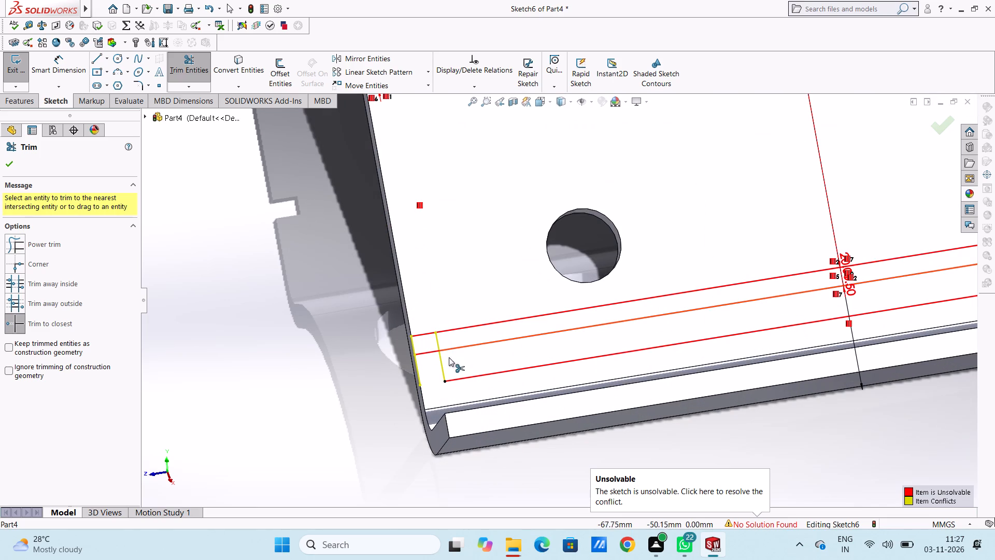
click(443, 369)
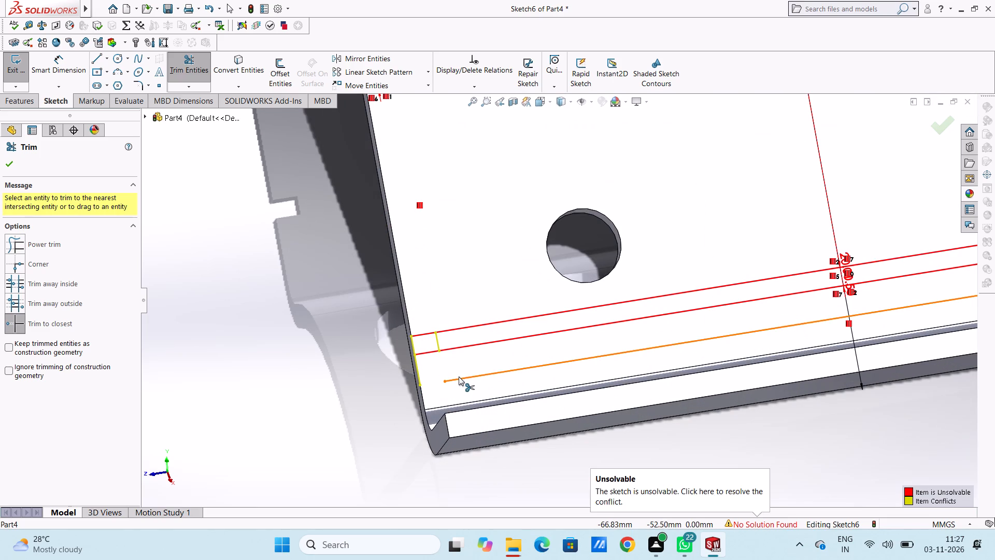
click(459, 376)
click(466, 344)
click(469, 327)
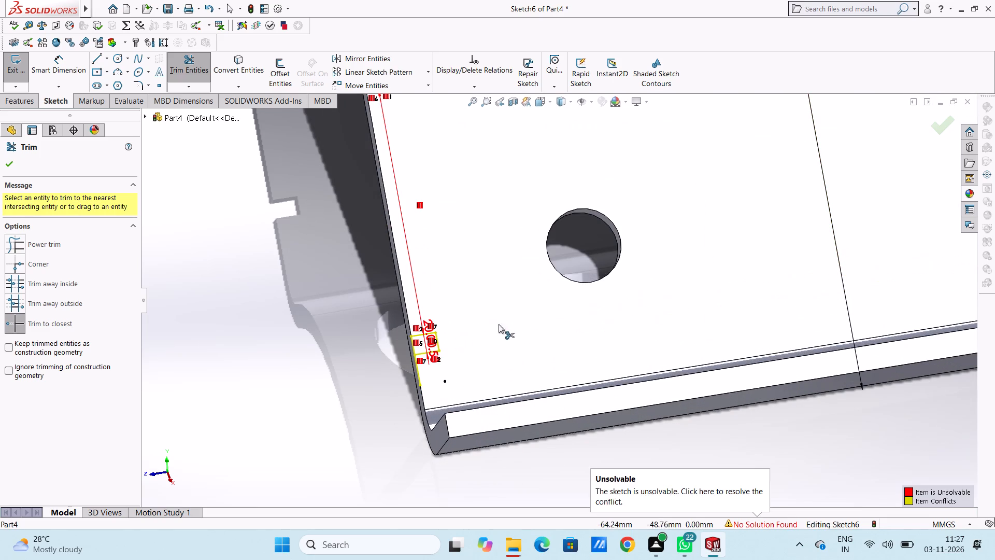
Trim the inner and end-edge side-line stubs below the lower notch rectangle at the flank's other end.
scroll(558, 324, down, 1)
scroll(558, 324, up, 8)
scroll(721, 260, down, 5)
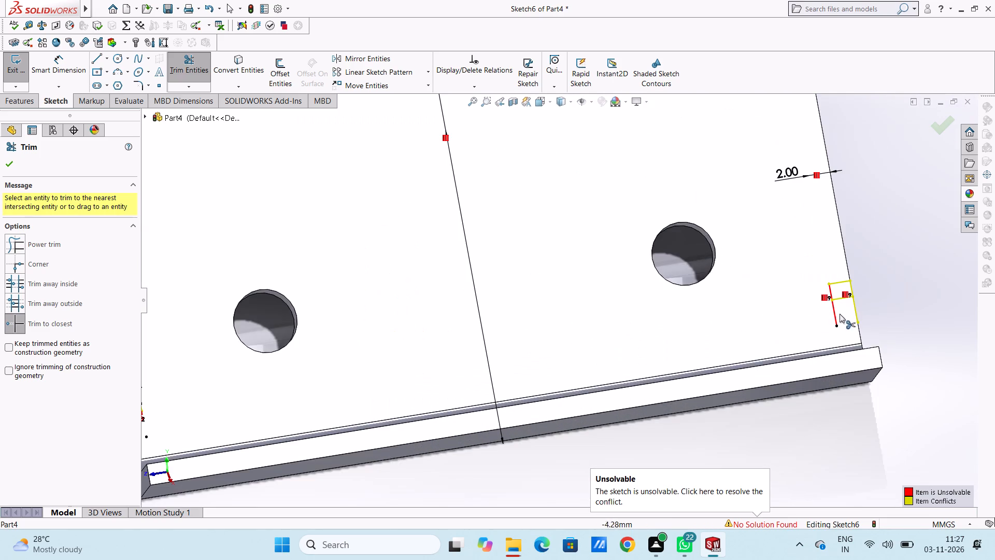
scroll(870, 331, down, 6)
click(641, 297)
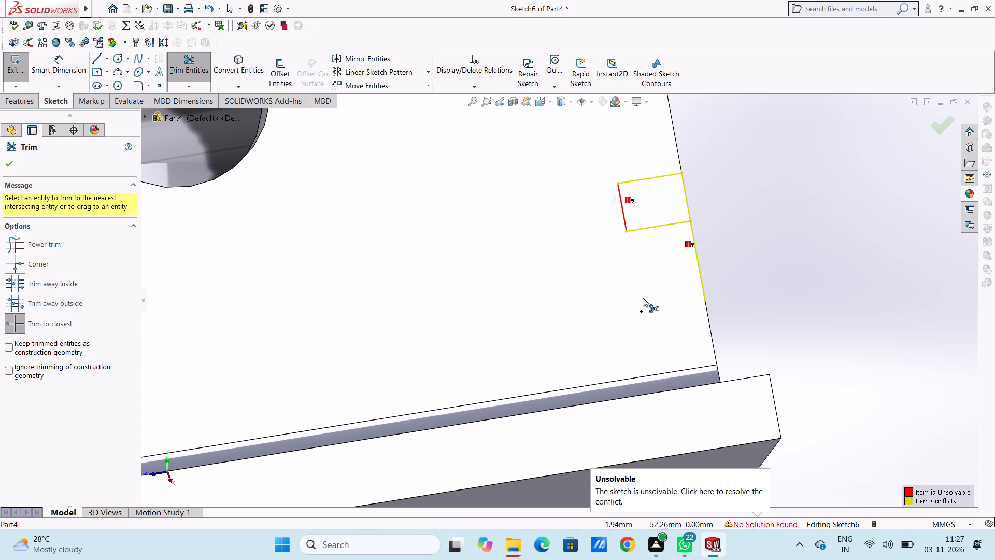
click(703, 283)
scroll(703, 283, up, 13)
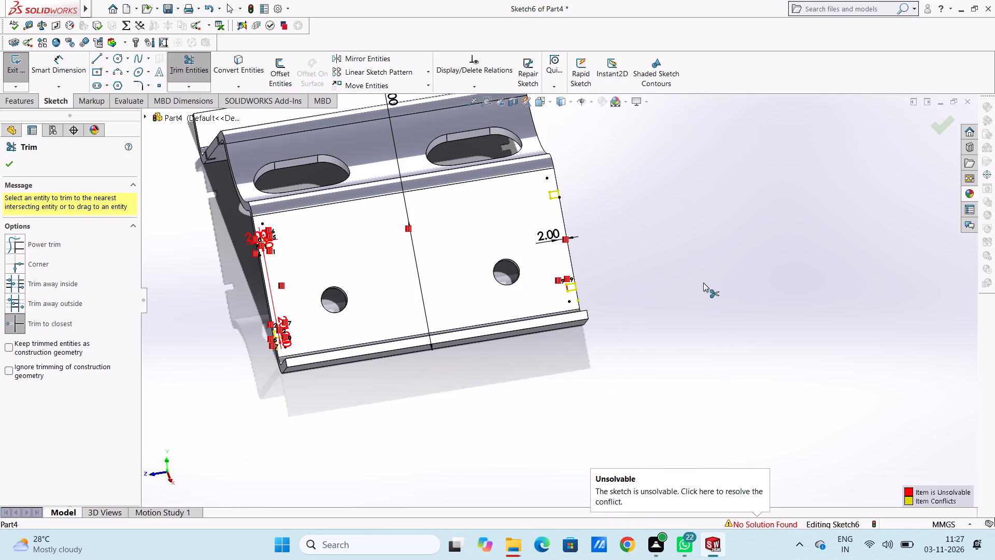
click(4, 165)
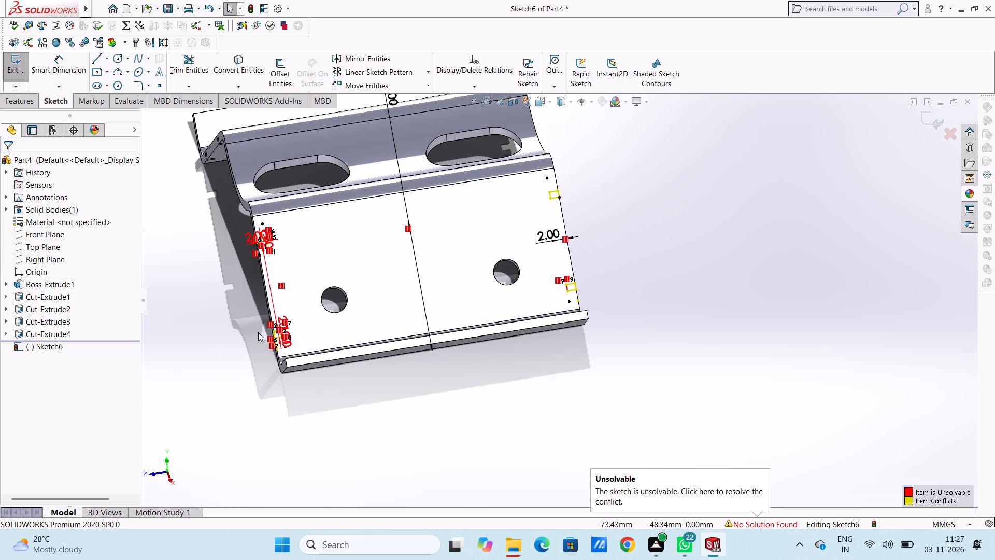
Delete the conflicting 2 mm and the 1.5 mm offset dimensions on the upper notch rectangle.
scroll(253, 259, down, 6)
scroll(444, 228, down, 5)
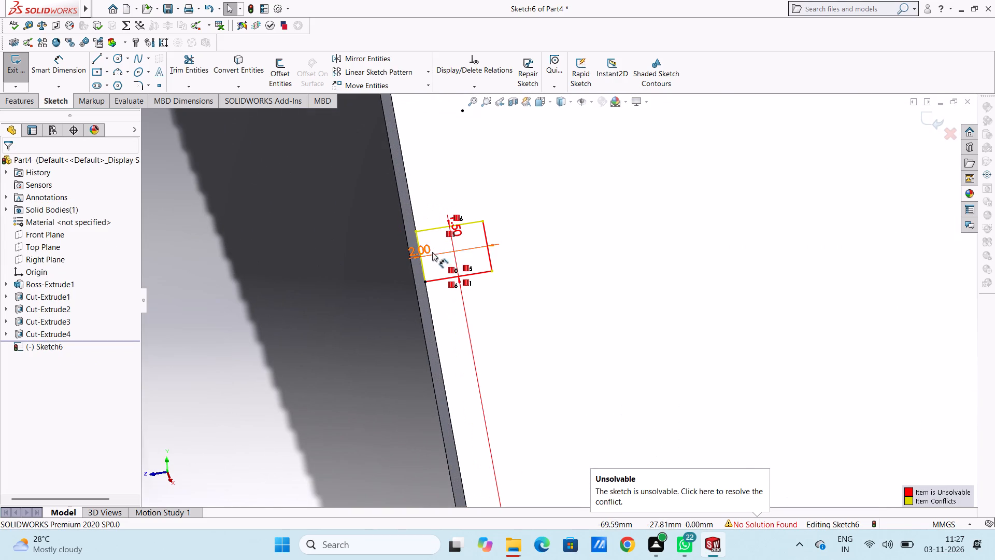
drag(432, 254, 427, 255)
right_click(310, 251)
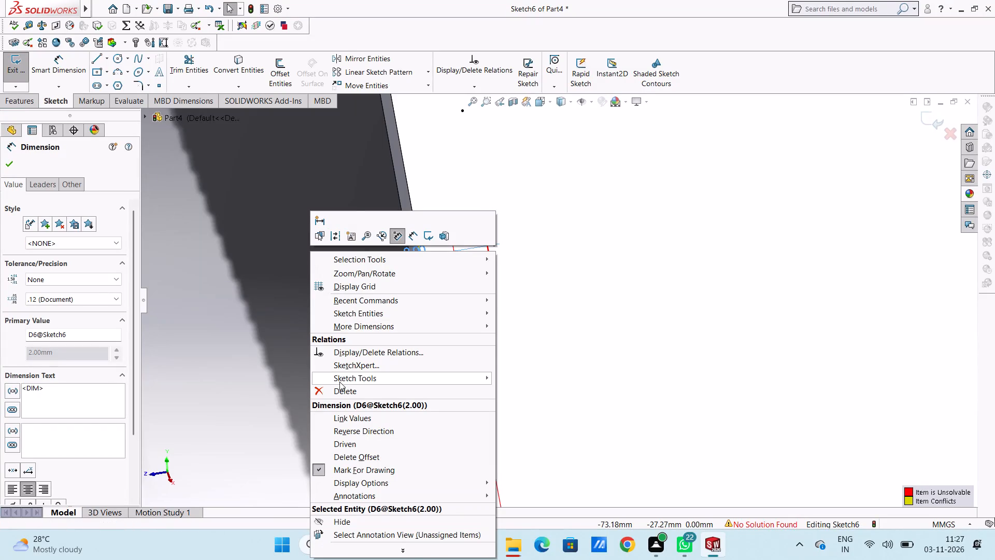
click(340, 387)
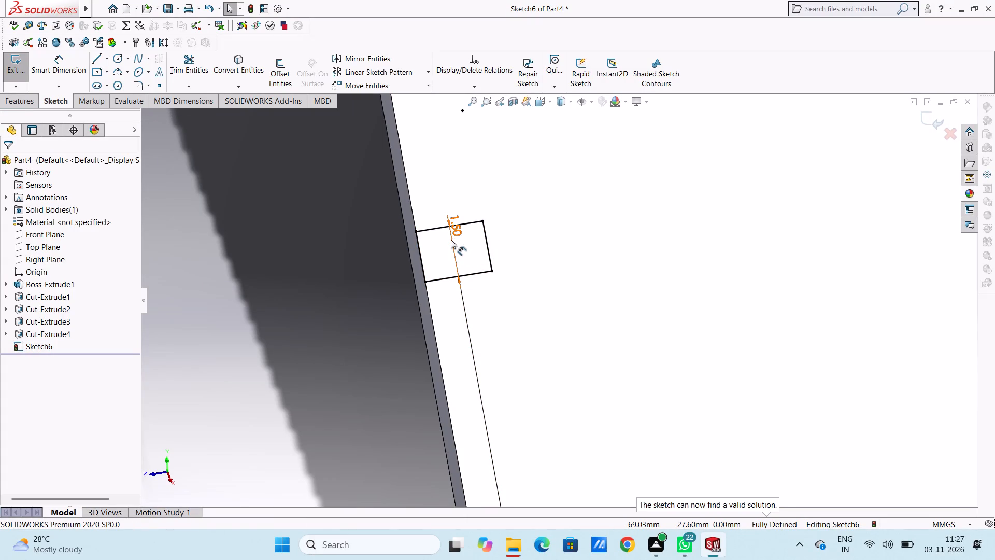
click(451, 240)
right_click(277, 260)
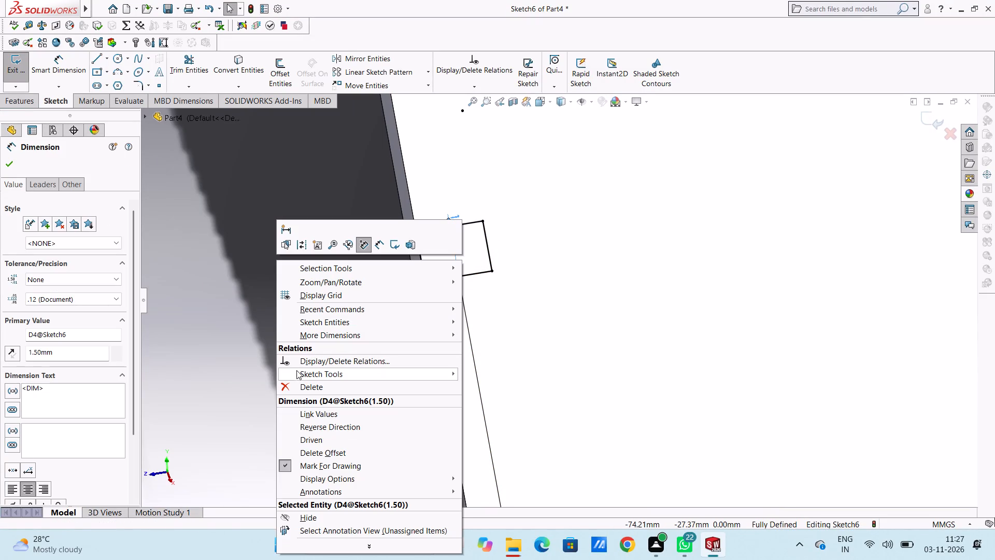
click(302, 382)
Delete the 20 mm and 1.5 mm offset dimensions on the lower notch rectangle at the same end.
scroll(302, 382, up, 8)
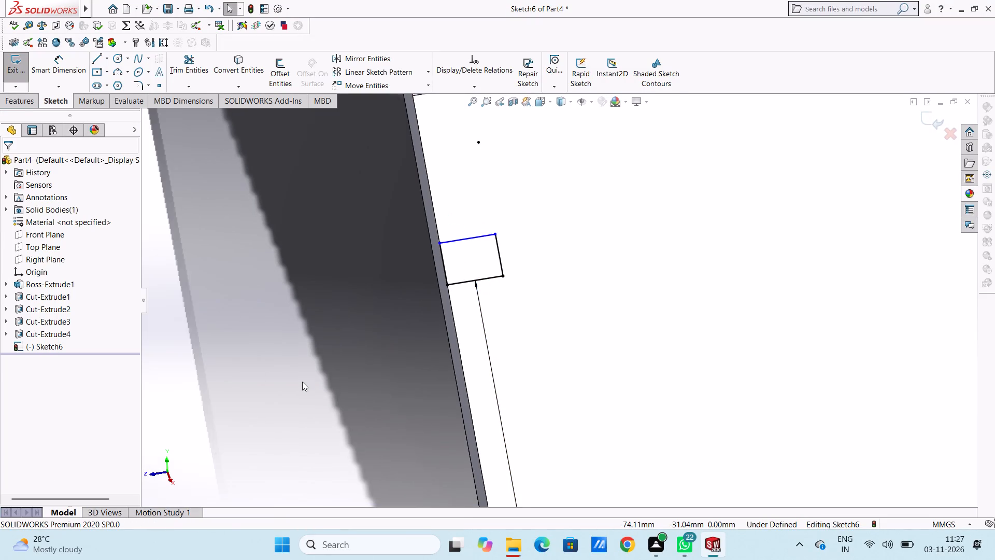
scroll(302, 382, up, 12)
scroll(530, 396, down, 6)
scroll(638, 198, down, 6)
click(440, 234)
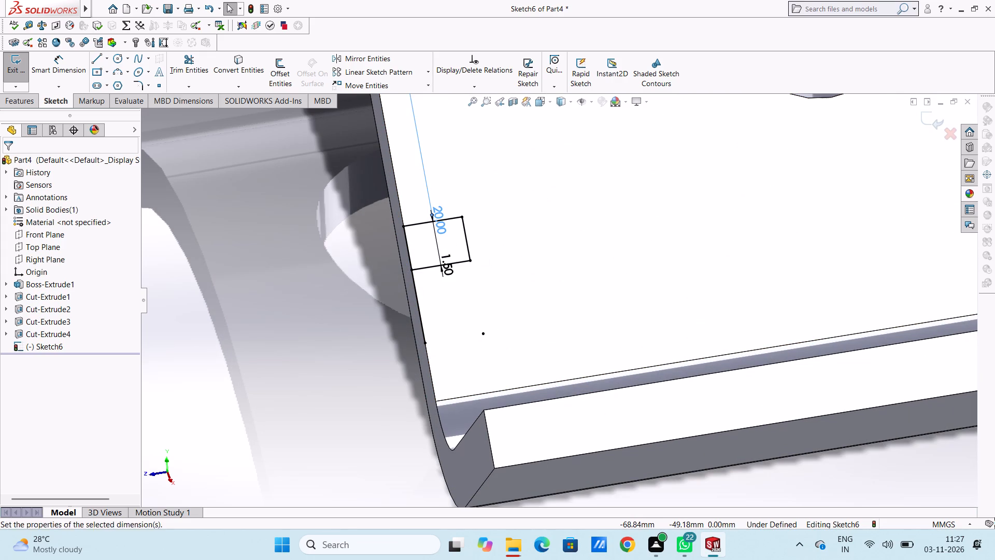
right_click(333, 235)
click(357, 372)
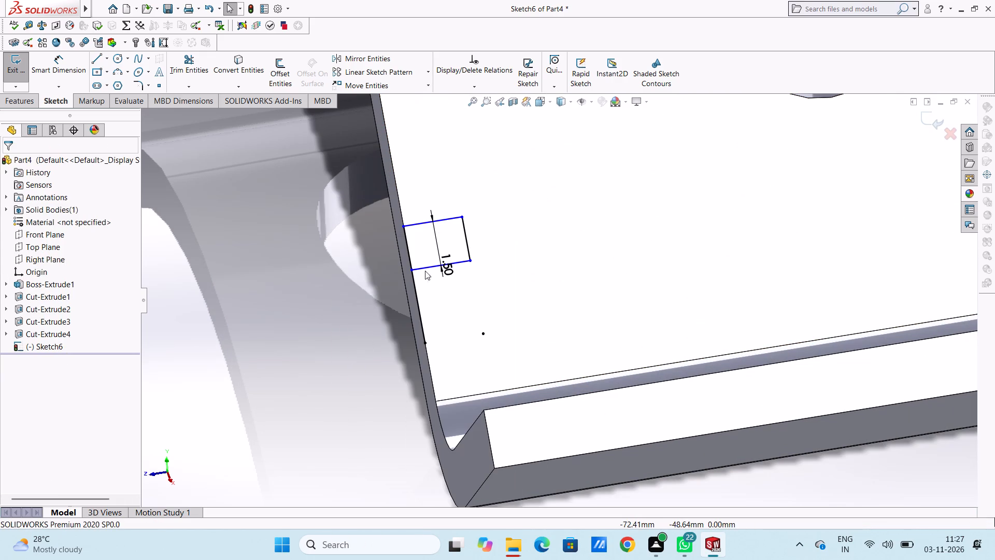
click(442, 253)
right_click(307, 237)
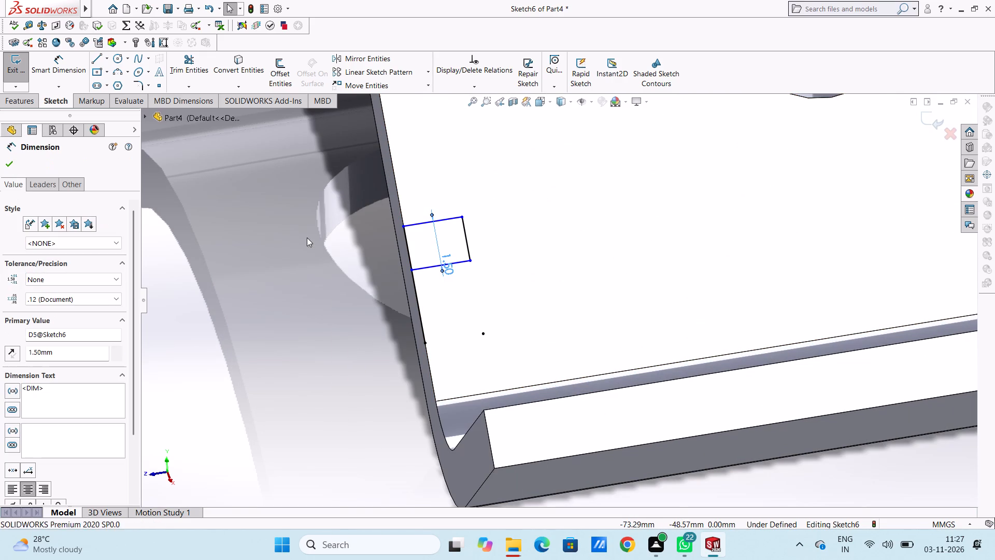
click(331, 375)
Trim the leftover end-edge line segments below the lower notch rectangles.
scroll(331, 375, up, 6)
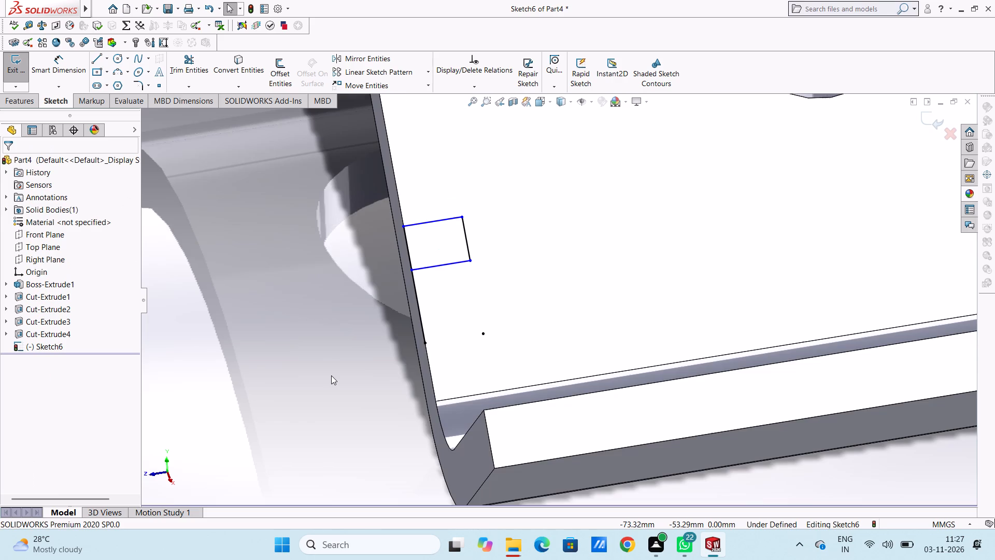
scroll(331, 375, up, 4)
scroll(525, 299, down, 5)
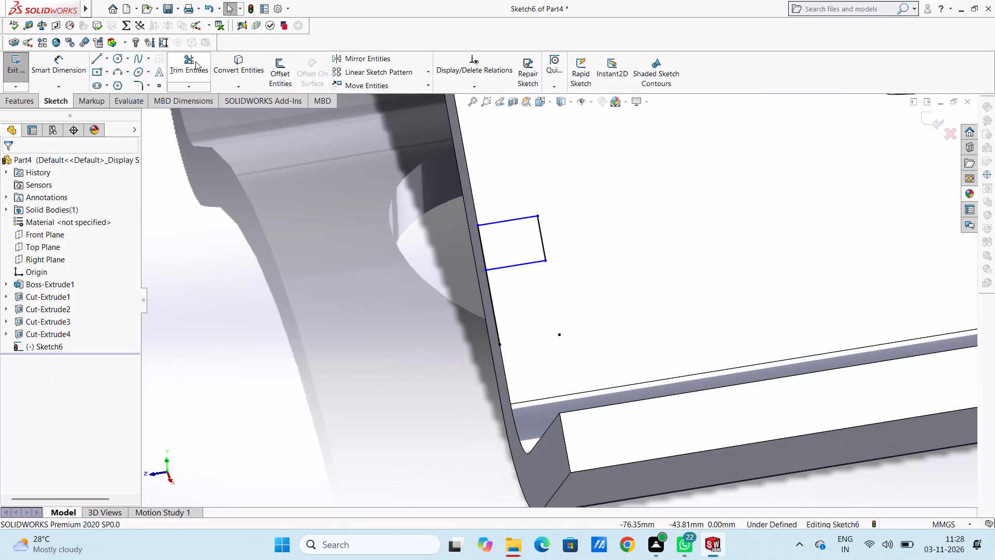
click(195, 61)
click(492, 300)
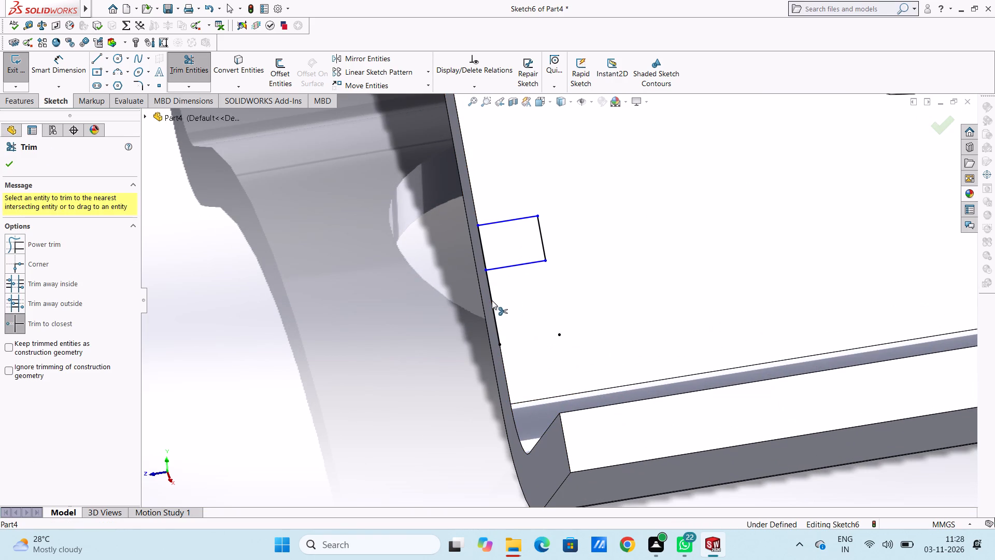
scroll(497, 293, up, 12)
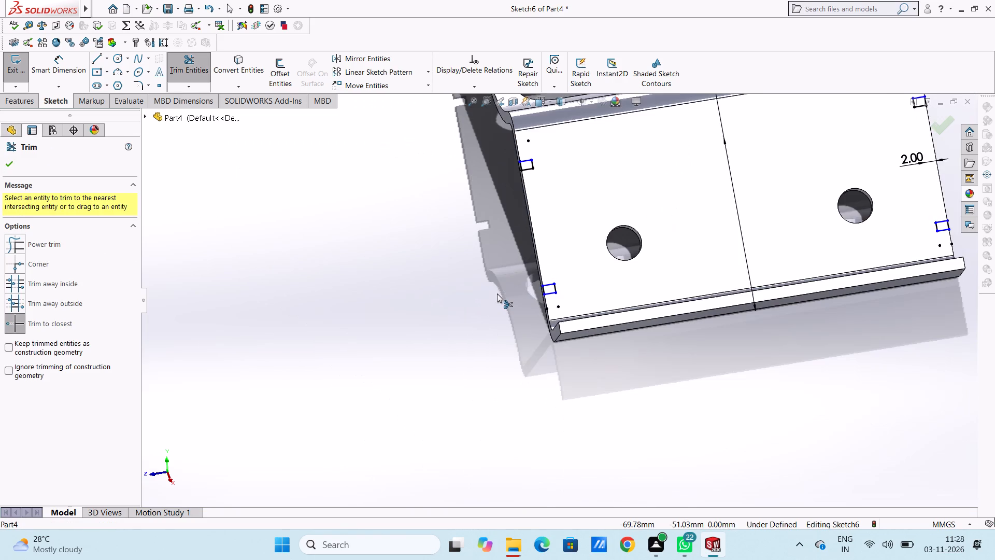
scroll(870, 241, down, 4)
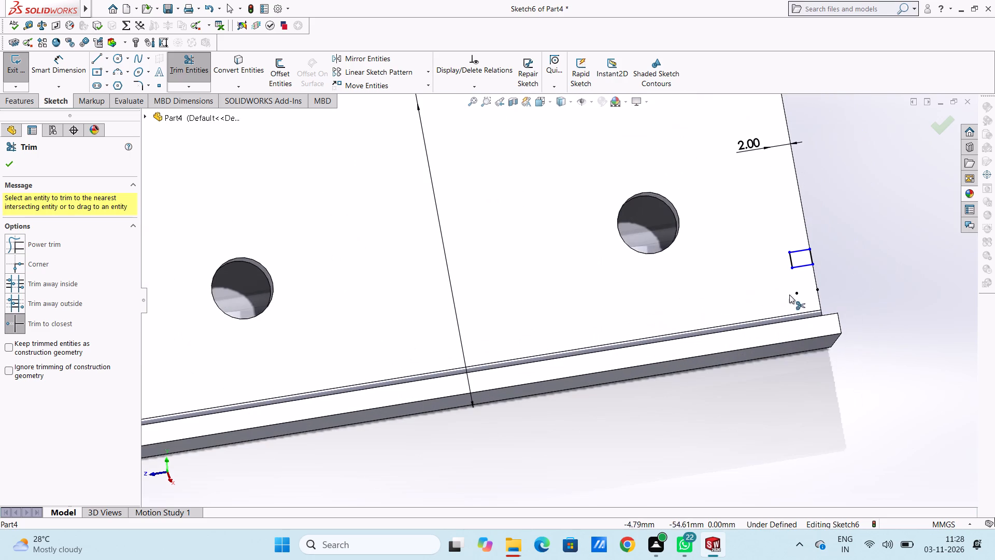
double_click(818, 285)
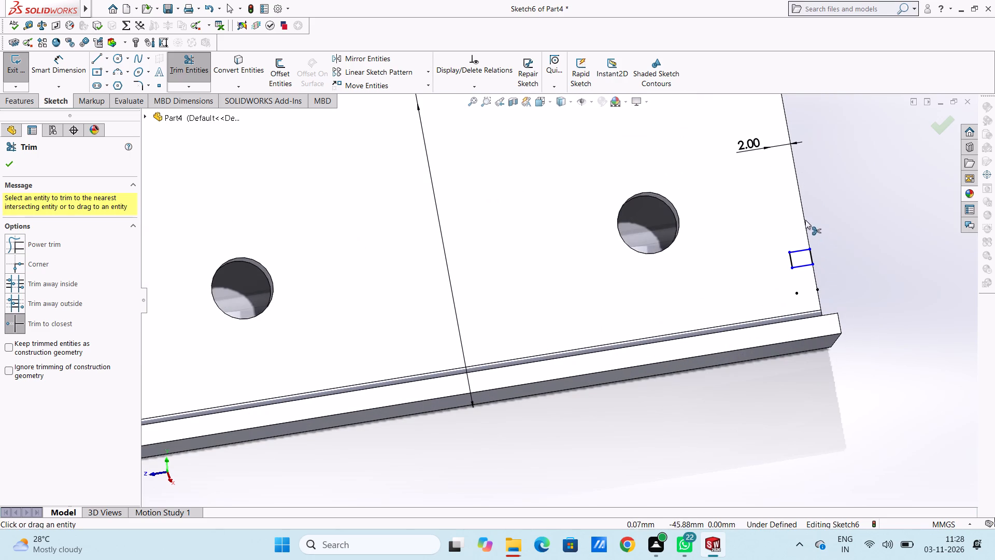
click(805, 220)
click(12, 167)
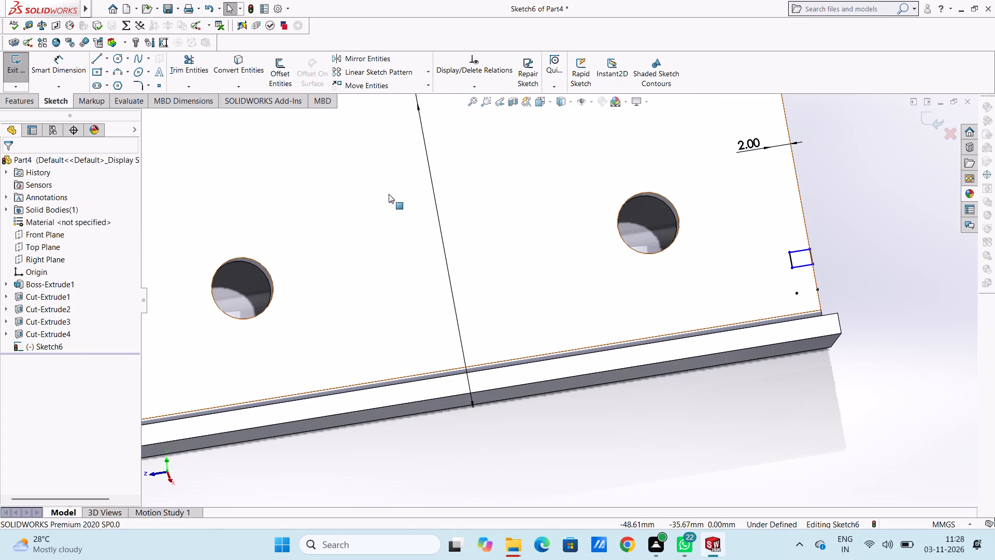
Delete the 2 mm offset dimension at the flank's opposite end edge.
click(751, 150)
right_click(653, 215)
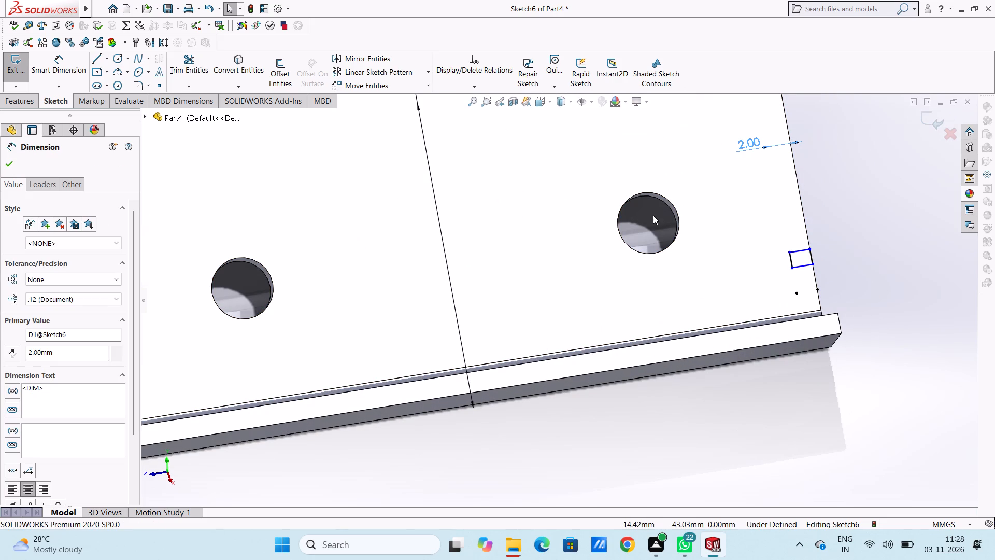
click(666, 355)
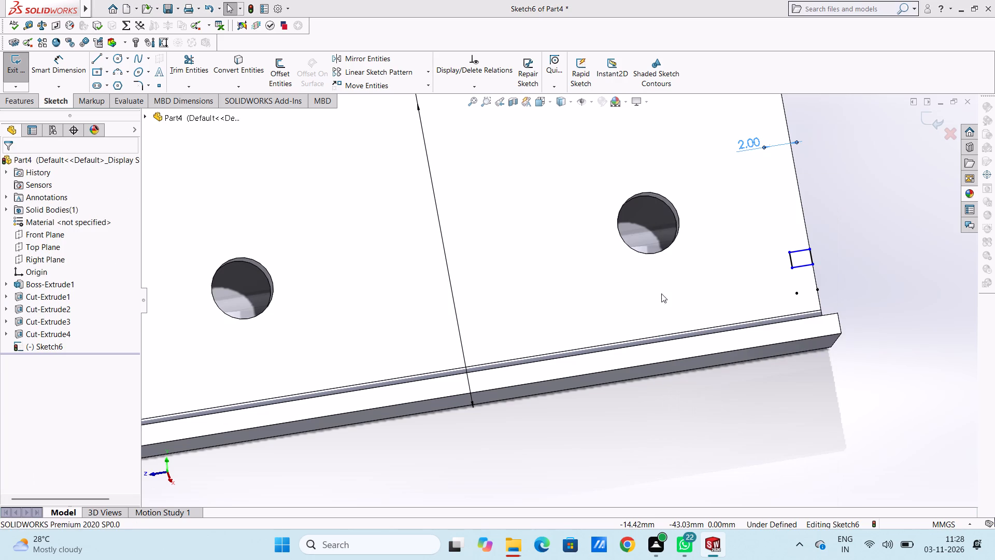
Apply Fix relations to the inner corner points of the upper and lower notch rectangles at the flank's opposite end.
click(524, 281)
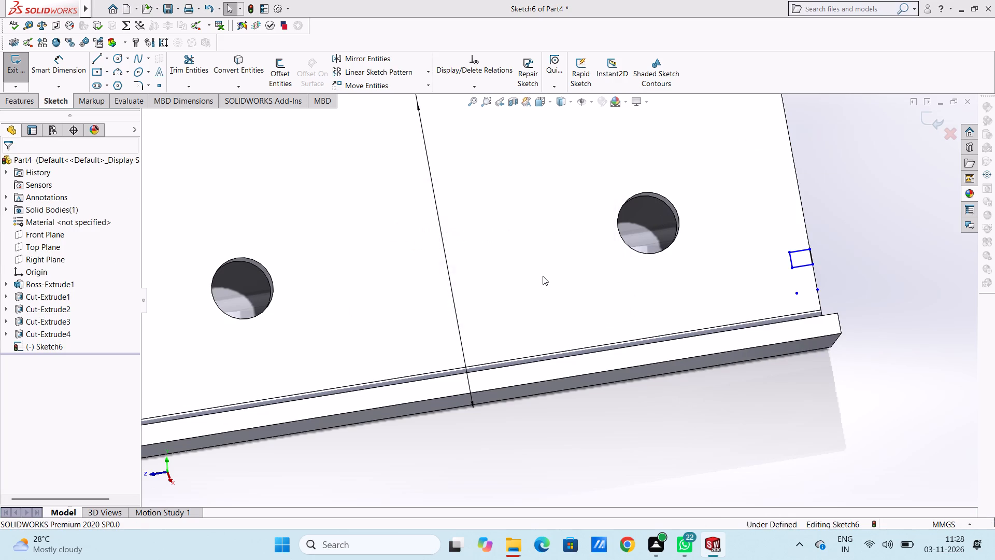
scroll(553, 268, up, 5)
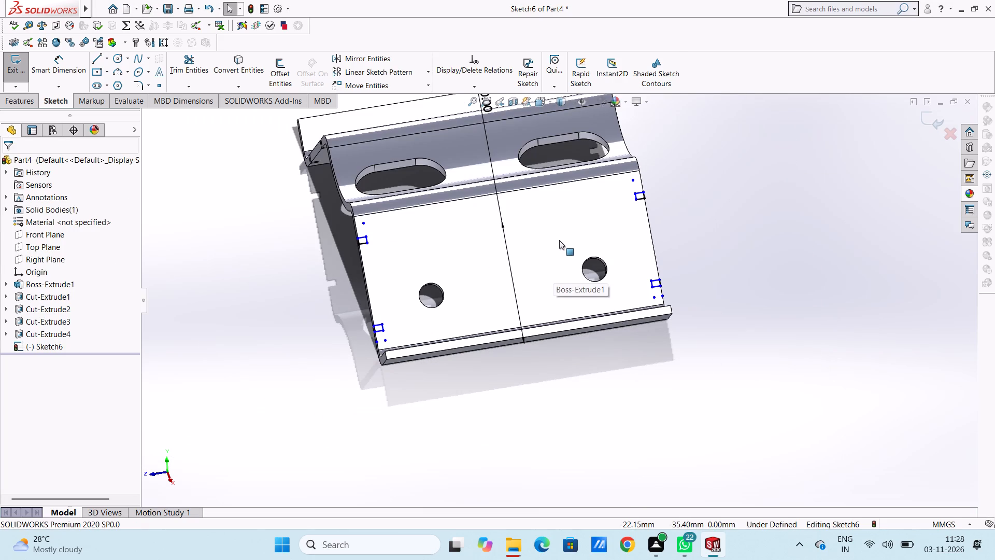
scroll(408, 246, down, 5)
click(363, 243)
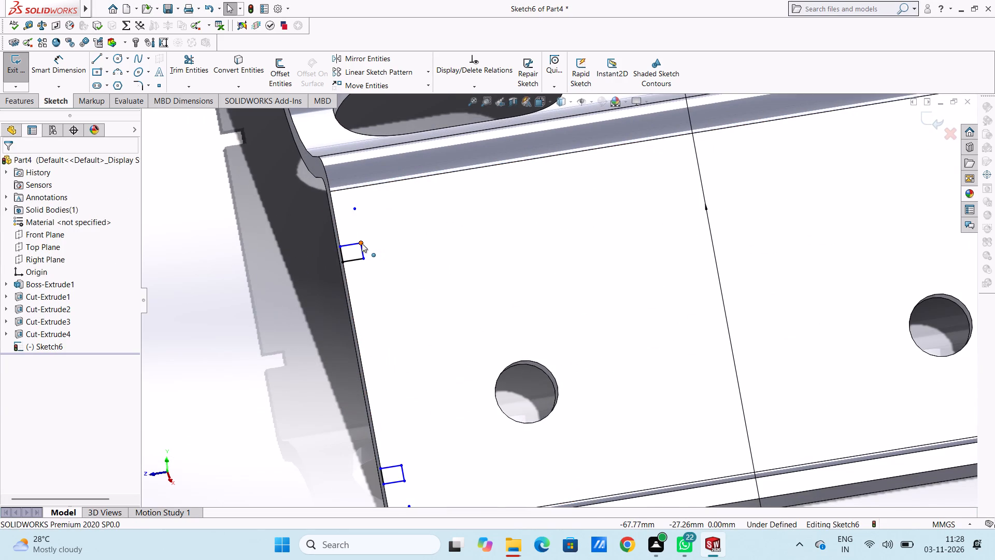
click(11, 293)
click(272, 289)
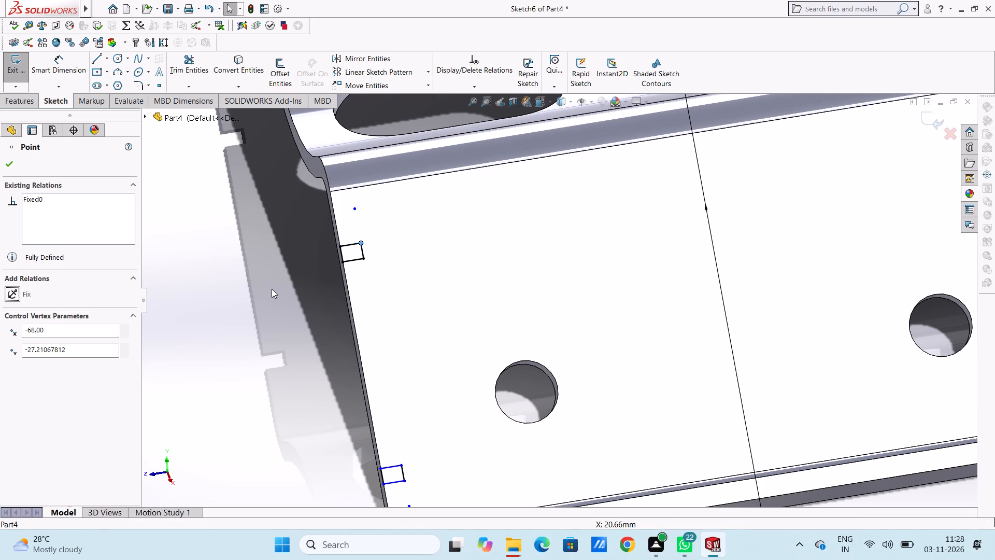
scroll(488, 424, up, 4)
scroll(489, 425, down, 5)
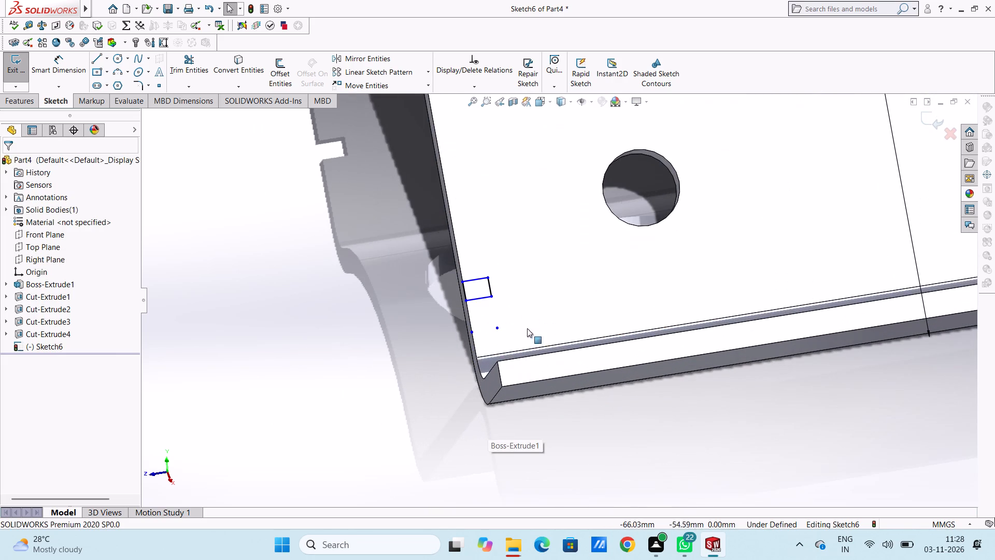
click(489, 279)
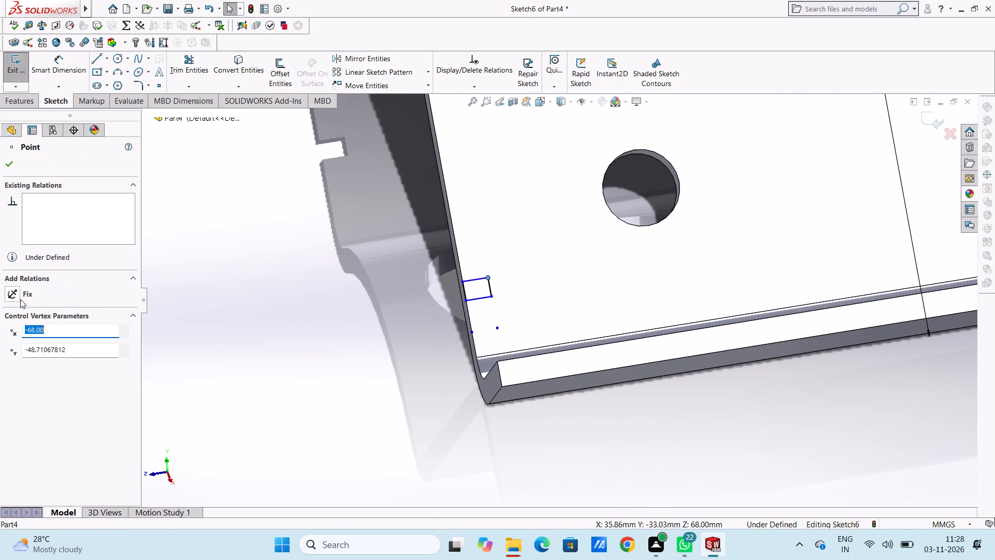
click(18, 296)
click(338, 333)
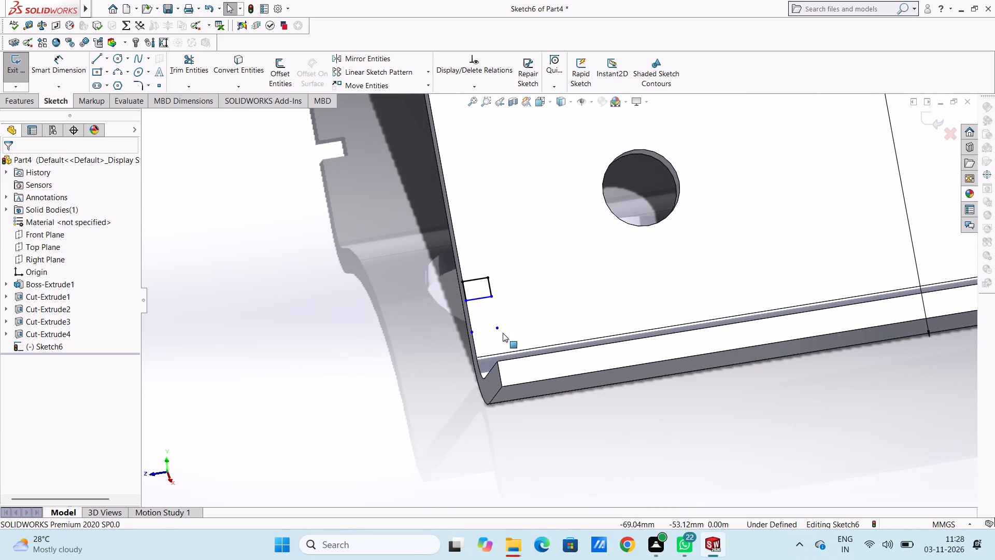
click(493, 297)
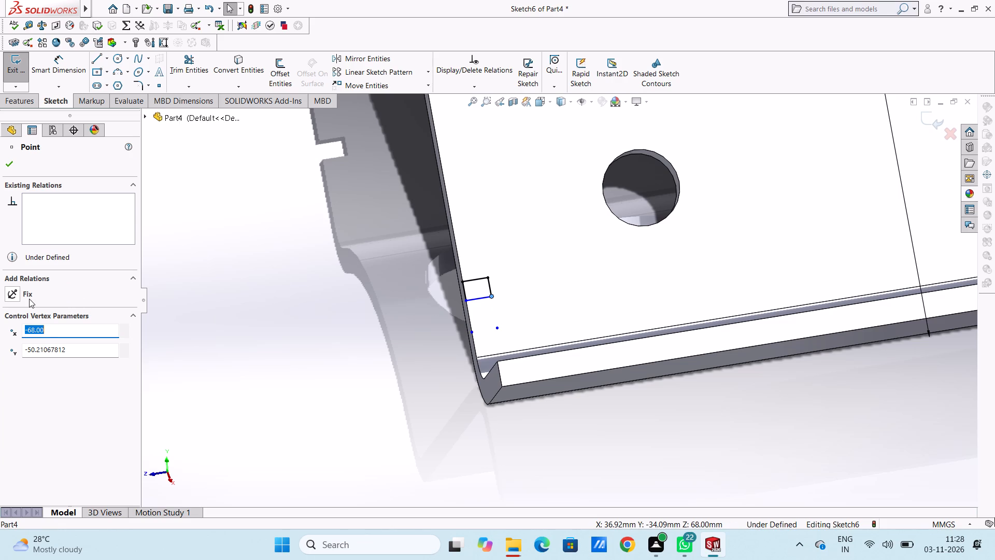
click(18, 297)
click(284, 306)
Cut-extrude the four notch rectangles through the flank with a Blind depth of 70 mm.
scroll(314, 310, up, 5)
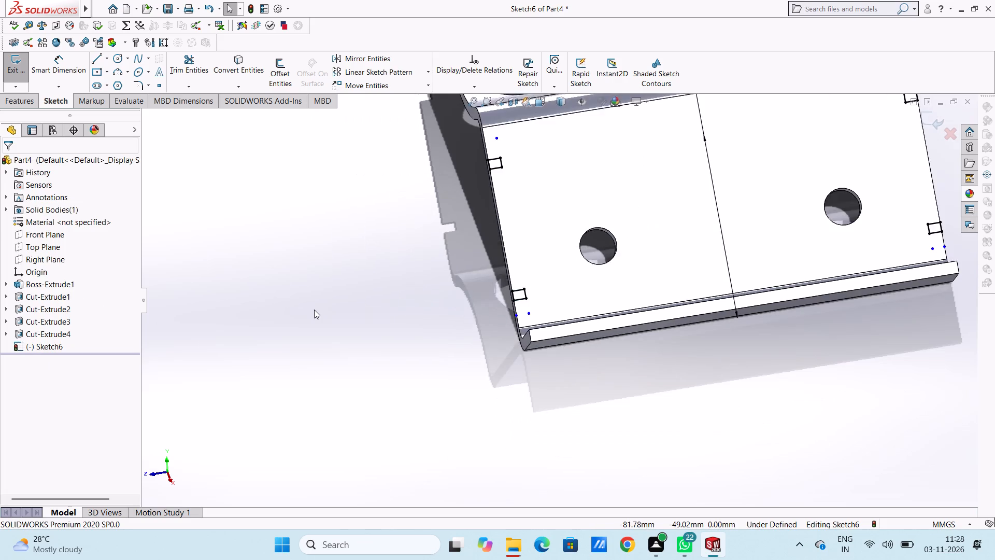
scroll(314, 310, up, 3)
scroll(736, 231, down, 6)
scroll(665, 325, up, 1)
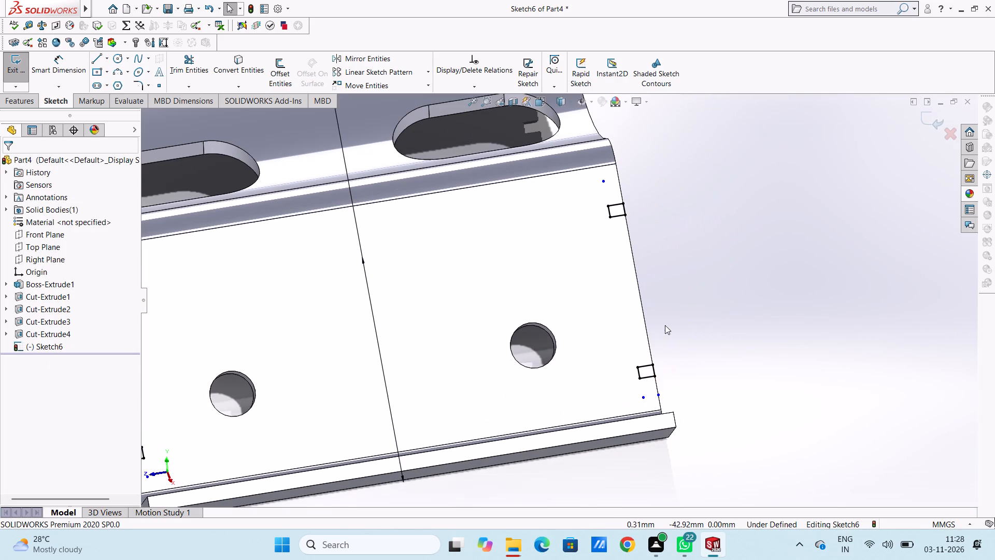
middle_drag(666, 325, 677, 326)
scroll(674, 324, up, 4)
middle_drag(672, 327, 686, 327)
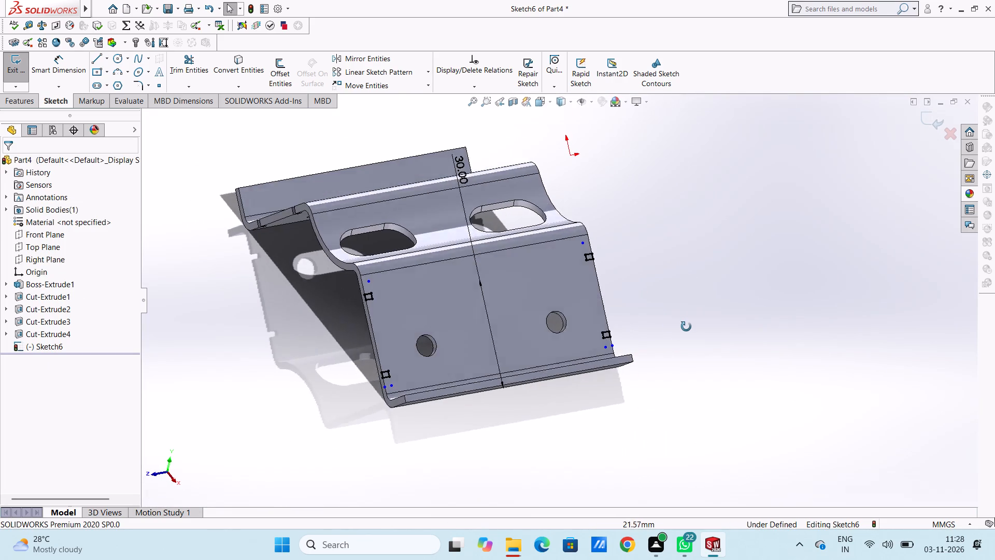
middle_drag(686, 327, 710, 329)
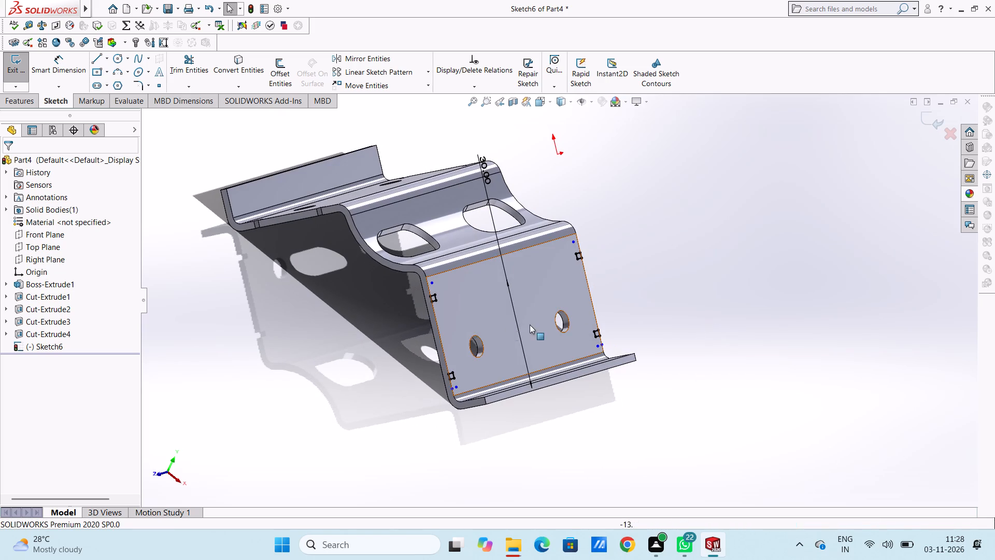
scroll(469, 325, down, 1)
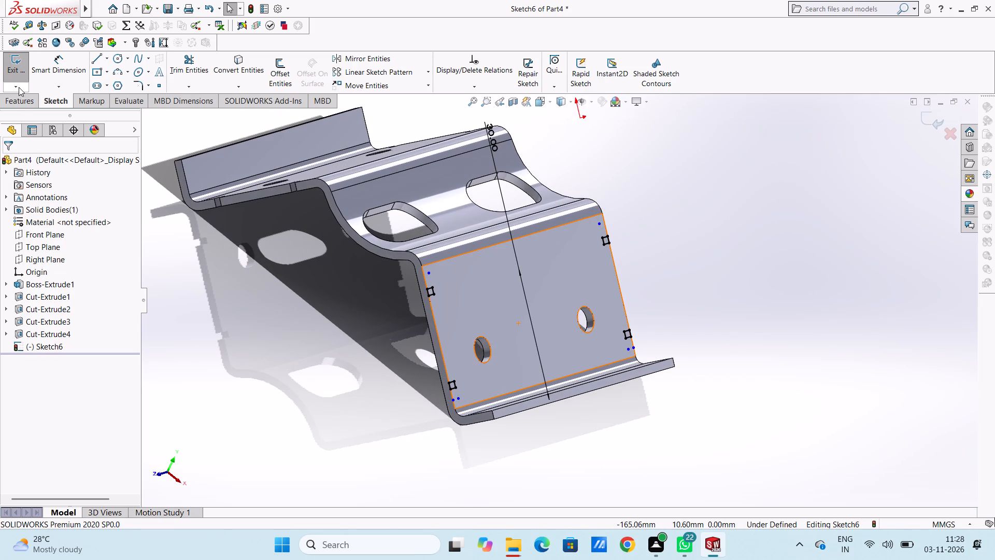
click(22, 96)
click(179, 67)
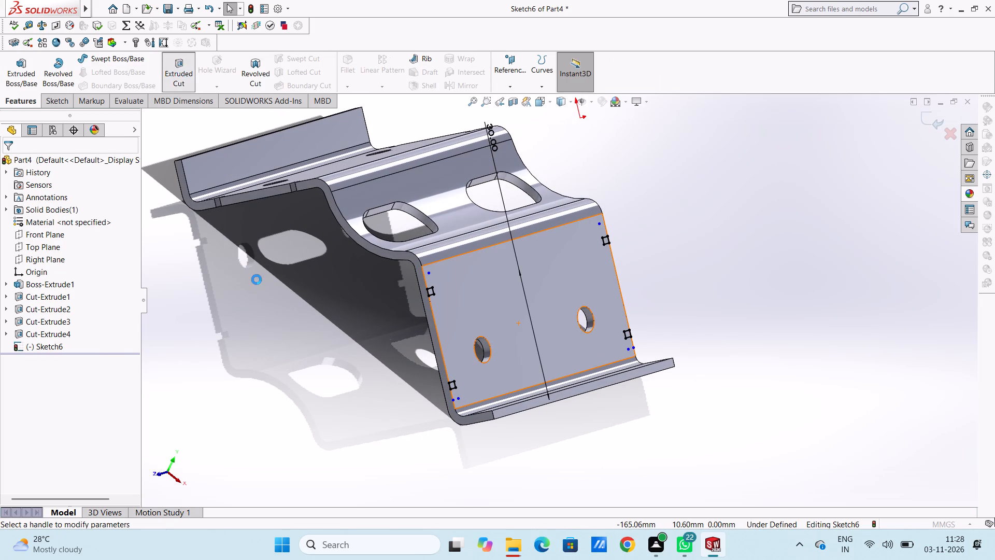
click(6, 161)
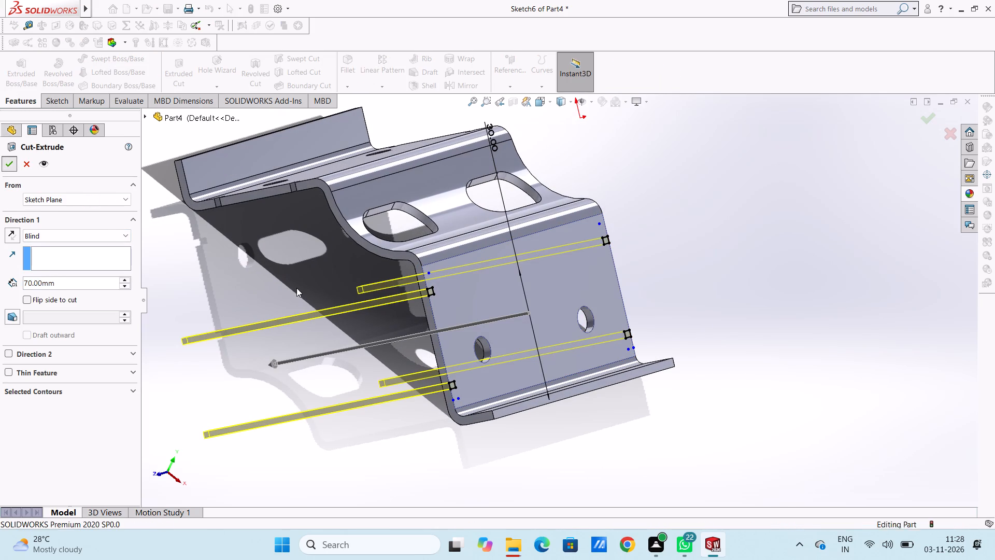
click(298, 288)
Examine the bracket from several angles, including the notches at the ends of both flanks.
middle_drag(358, 321, 312, 307)
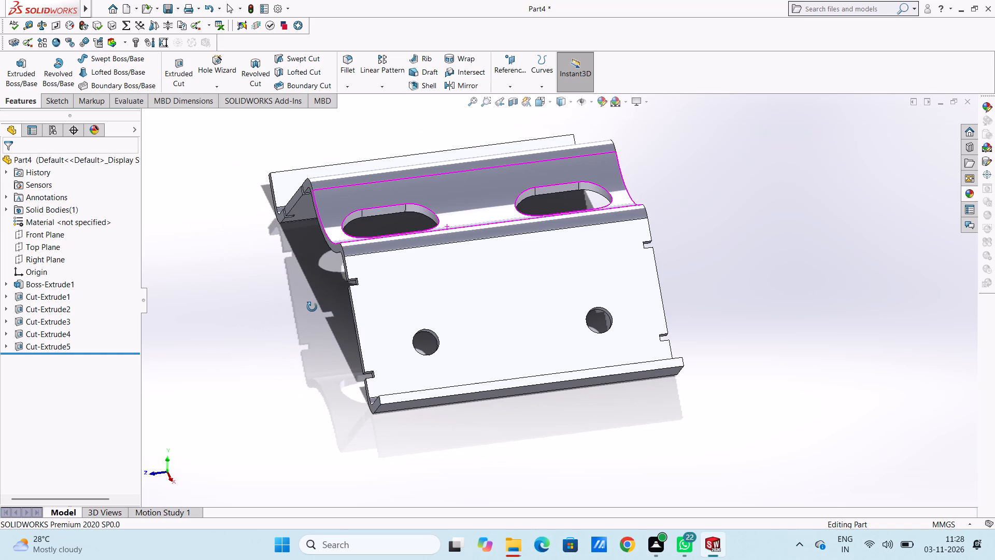
scroll(312, 307, up, 2)
middle_drag(331, 302, 365, 379)
middle_drag(354, 271, 383, 325)
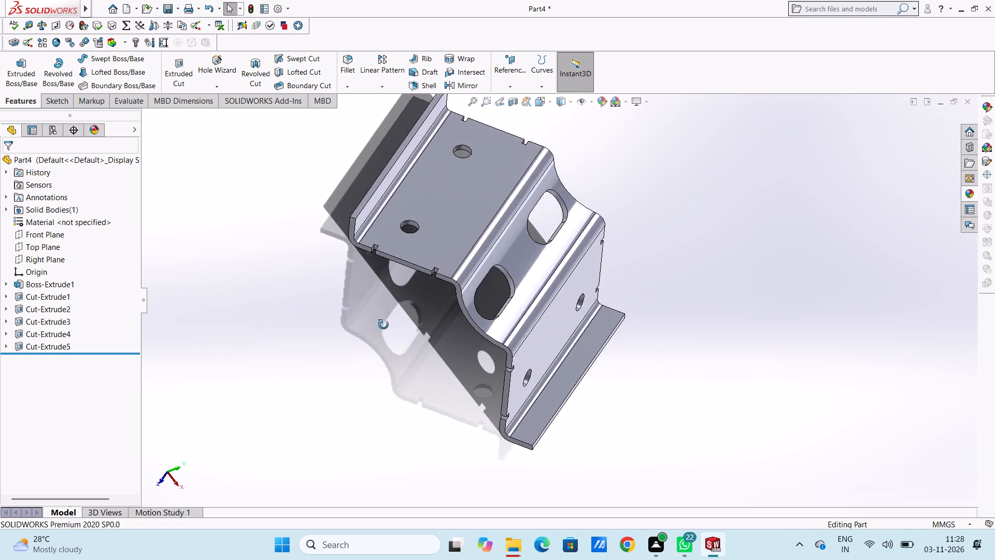
middle_drag(383, 325, 342, 300)
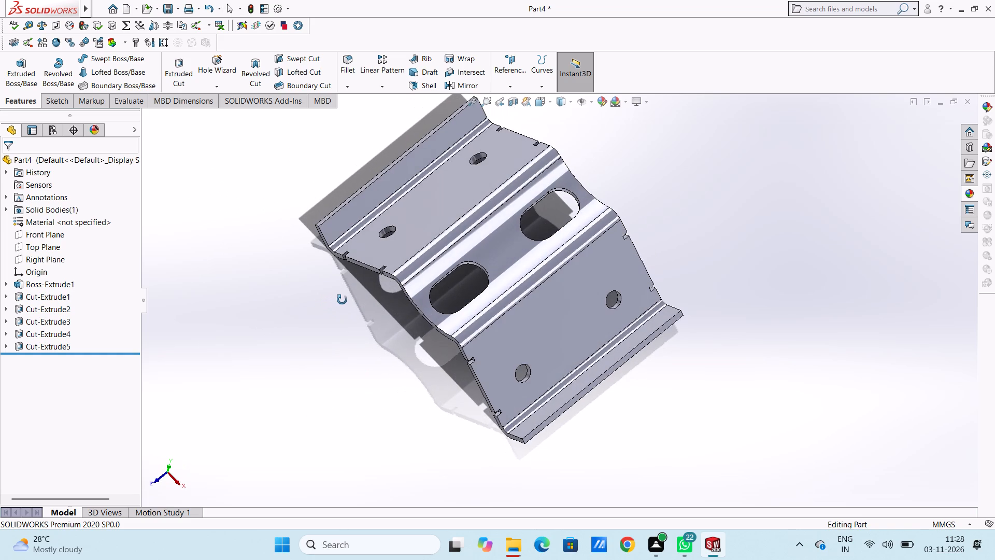
middle_drag(342, 300, 323, 274)
middle_drag(385, 361, 369, 313)
middle_drag(381, 366, 393, 303)
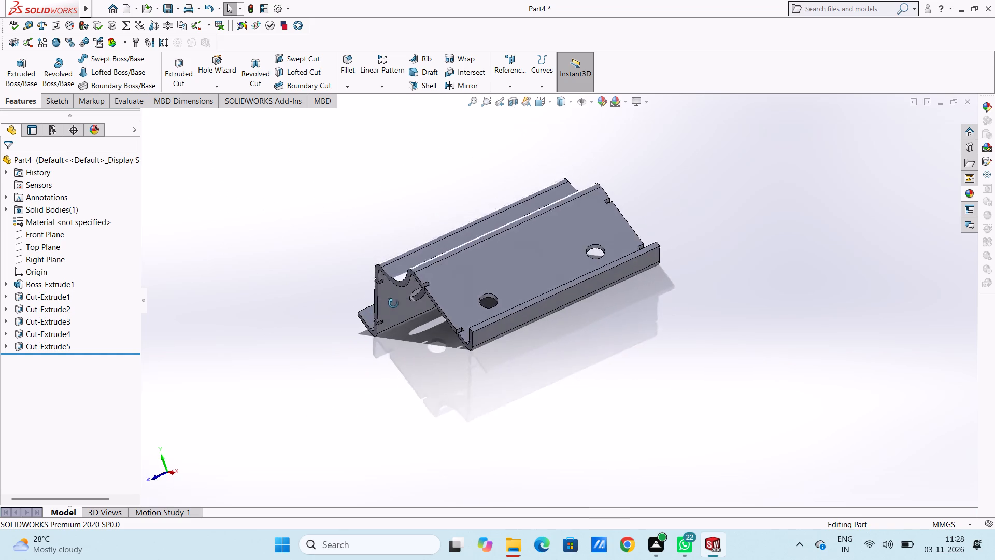
middle_drag(393, 303, 444, 298)
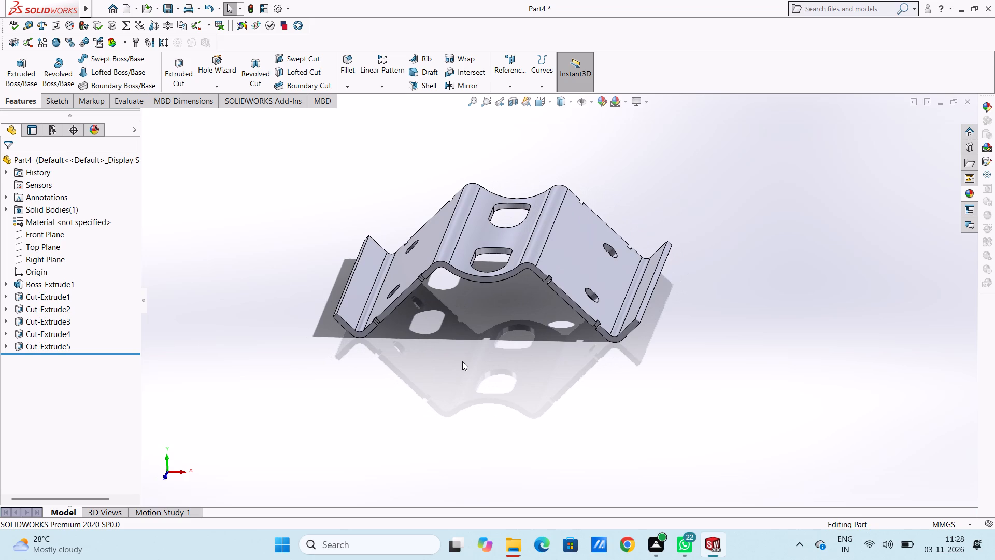
Start a sketch on the flank's front end face and draw a circle of 10 mm radius above the flank's outer side.
key(ctrl+1)
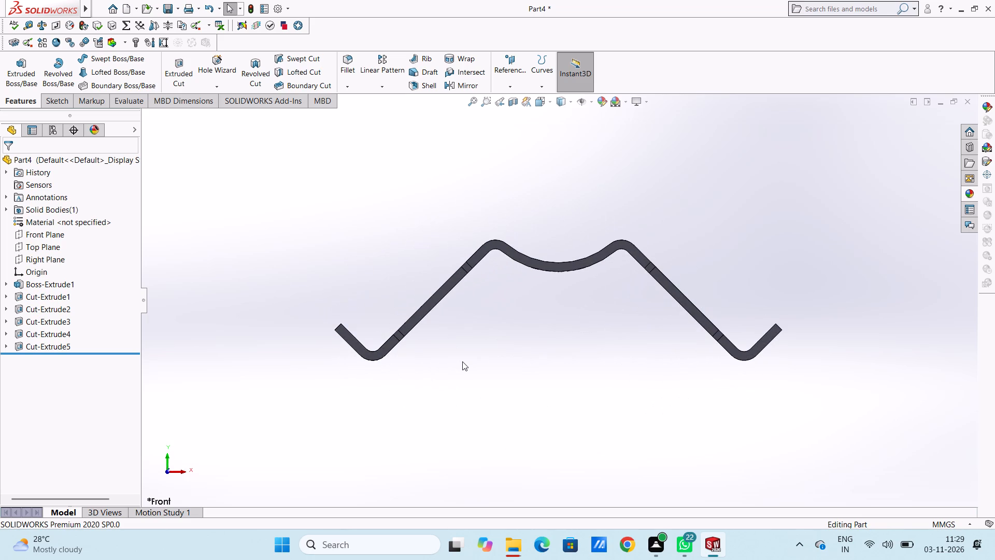
scroll(547, 286, down, 2)
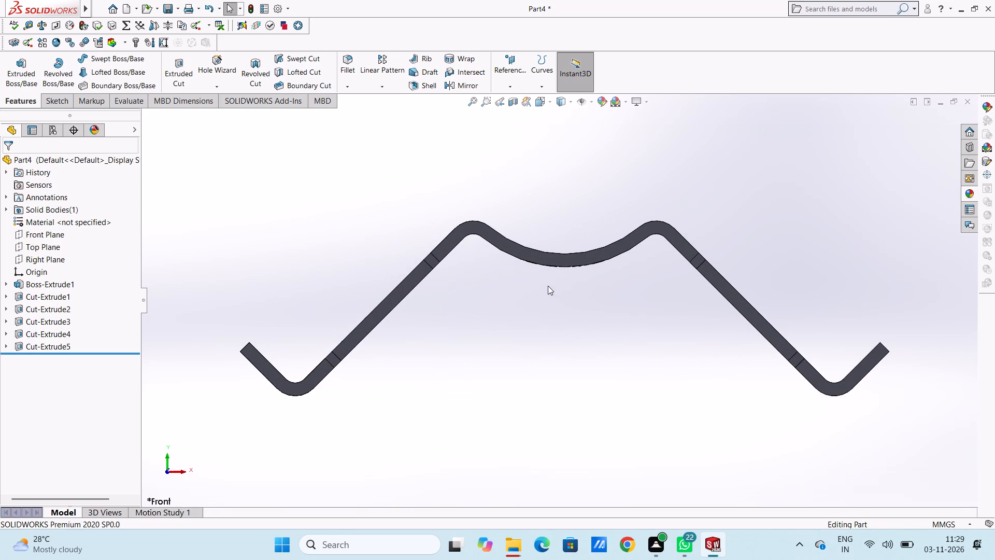
click(742, 300)
click(784, 272)
click(778, 268)
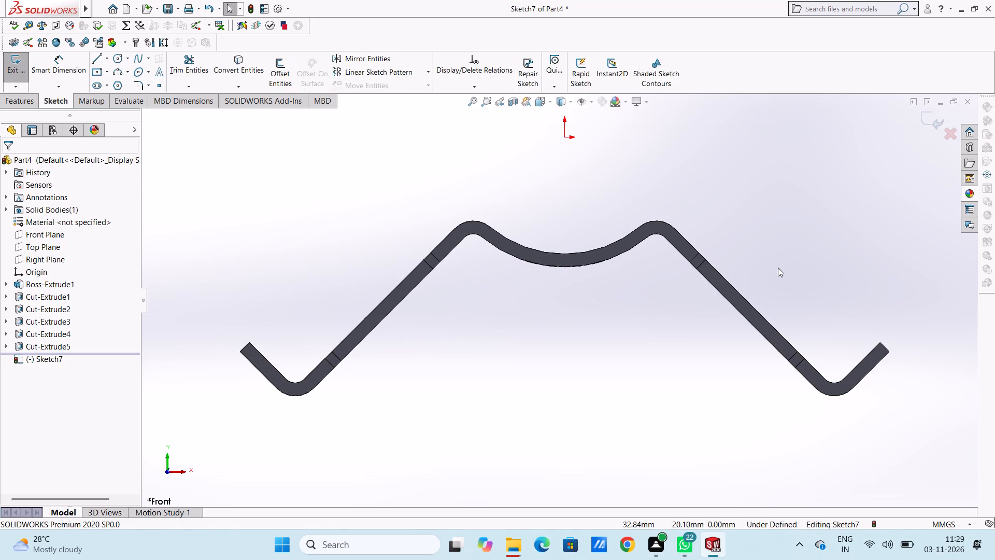
scroll(778, 268, up, 3)
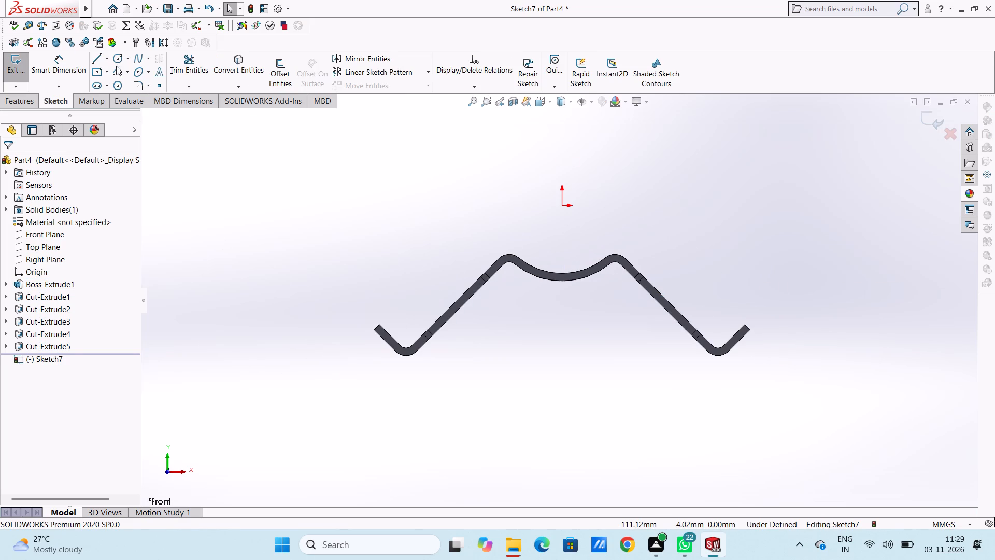
click(117, 62)
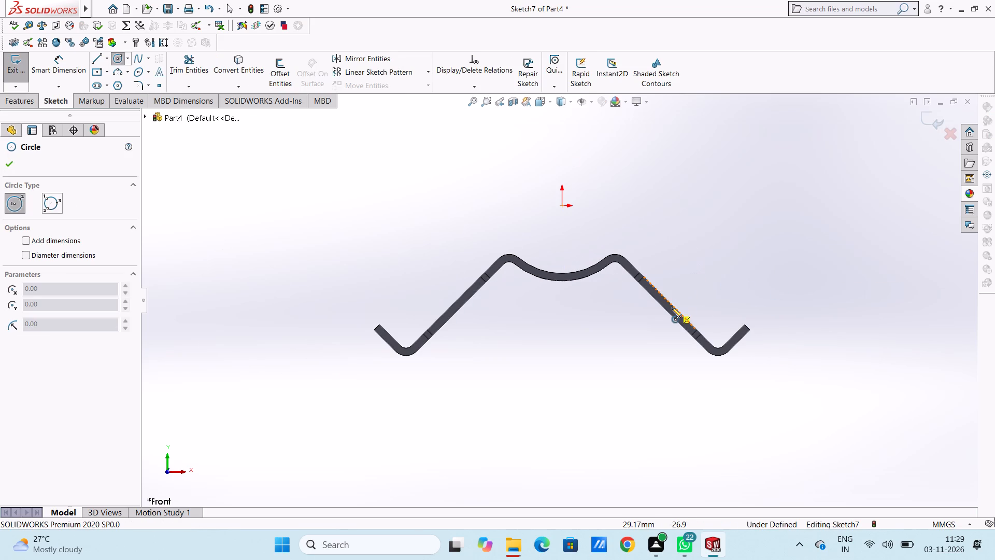
click(717, 254)
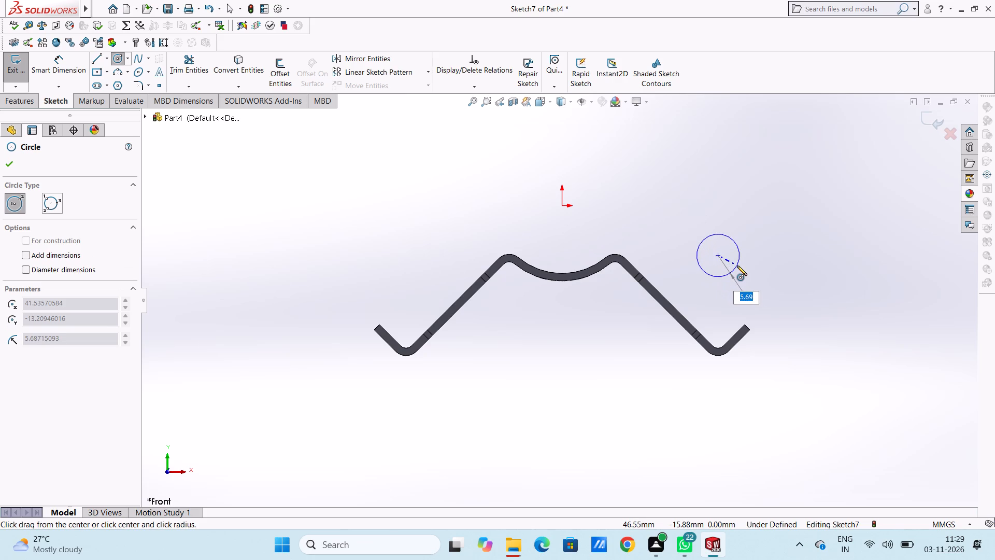
text(10)
key(Return)
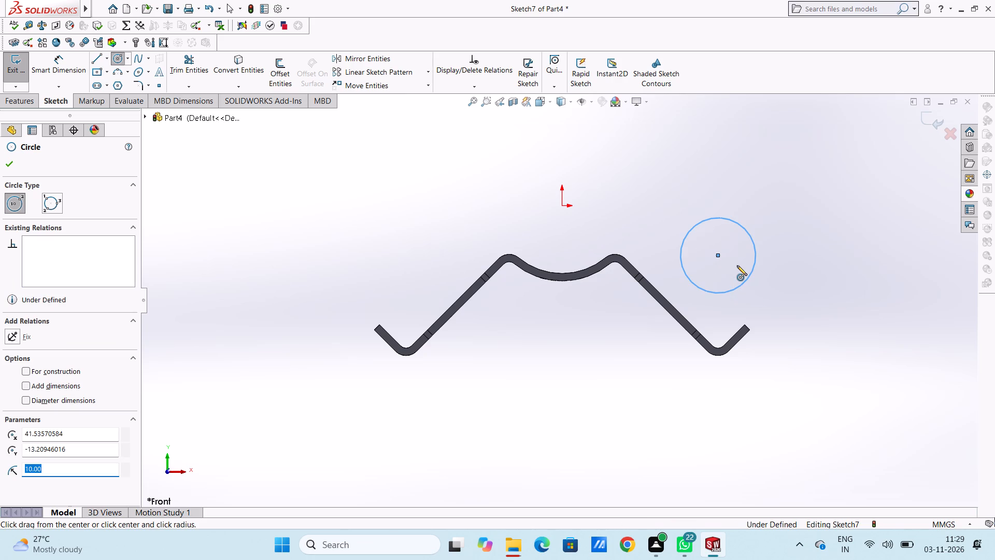
scroll(731, 261, up, 2)
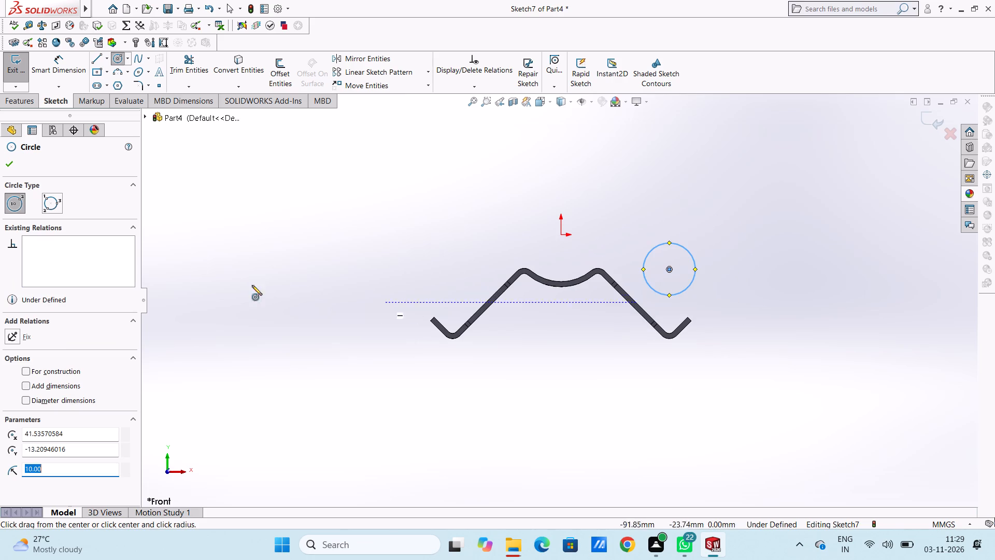
Draw a concentric circle of 2.5 mm radius inside the larger circle.
click(669, 270)
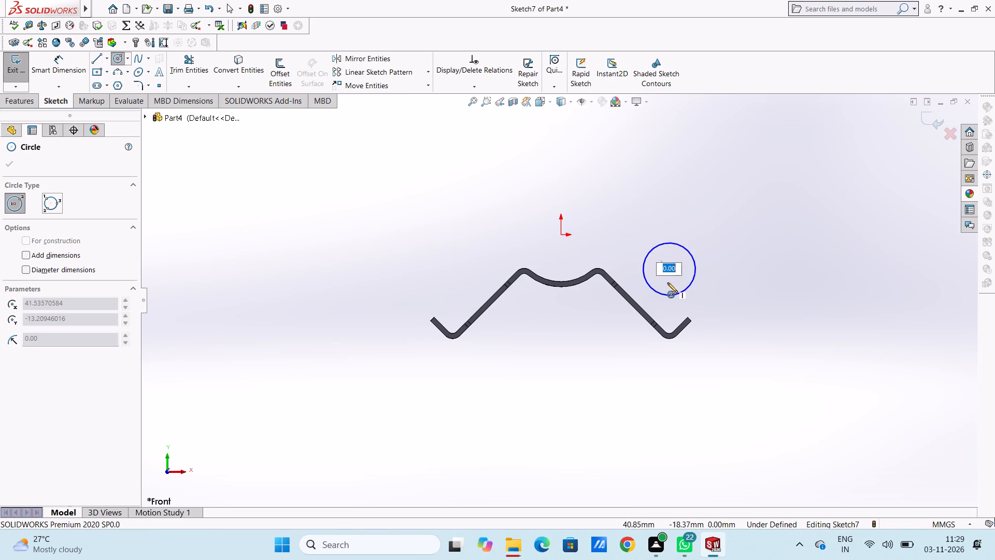
text(2.5)
key(Return)
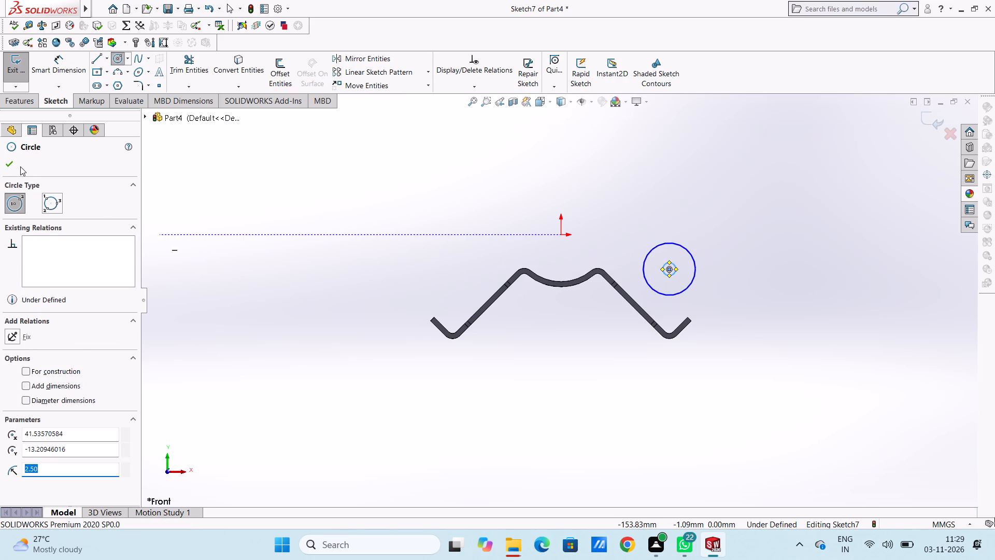
click(13, 166)
click(204, 224)
Dimension the circles' common centre 20 mm from the outer edge of the short bent lip.
click(66, 66)
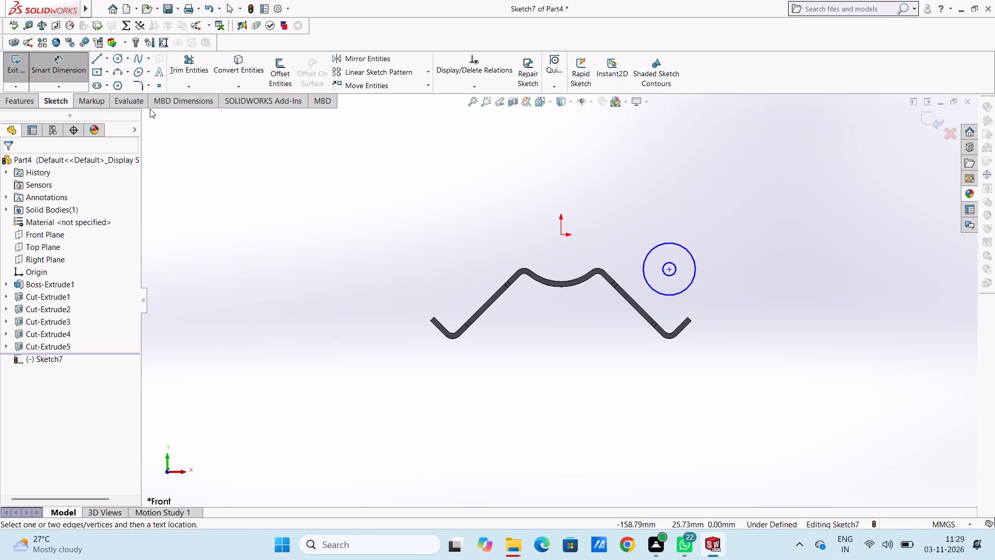
click(685, 329)
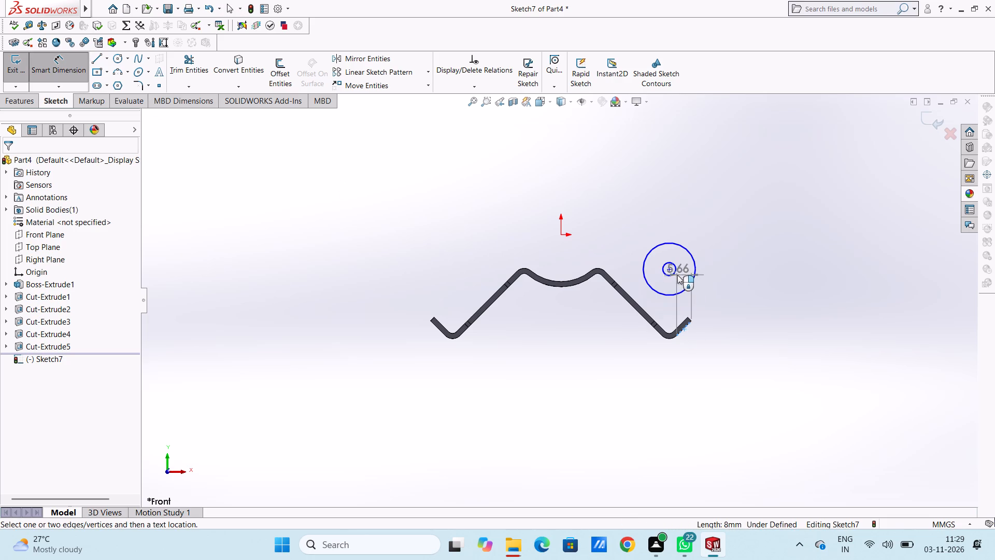
click(670, 270)
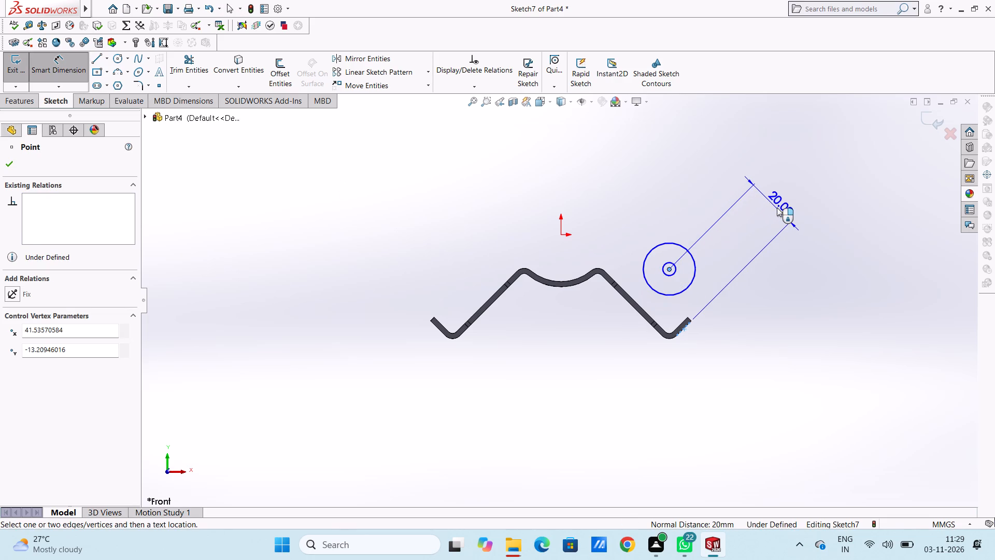
click(777, 207)
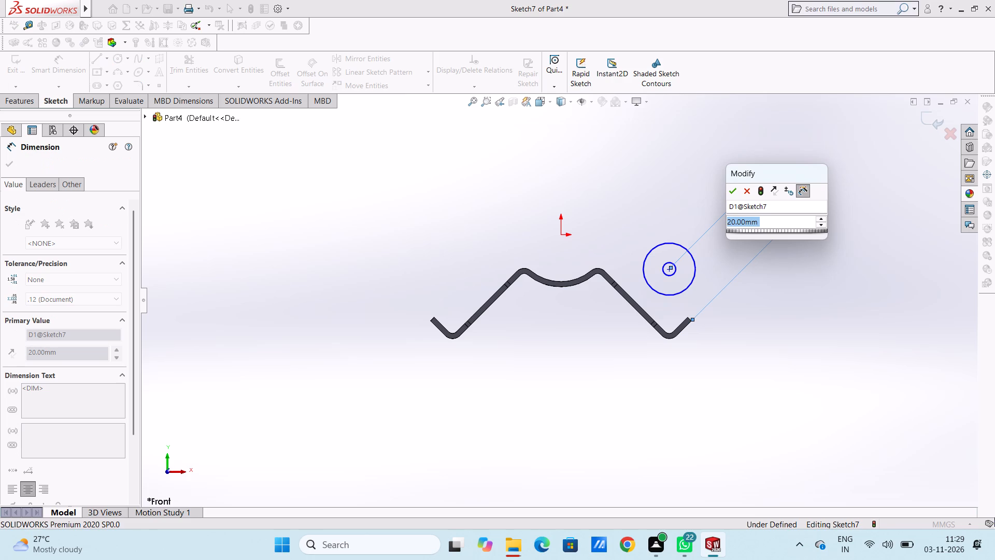
click(732, 192)
click(712, 203)
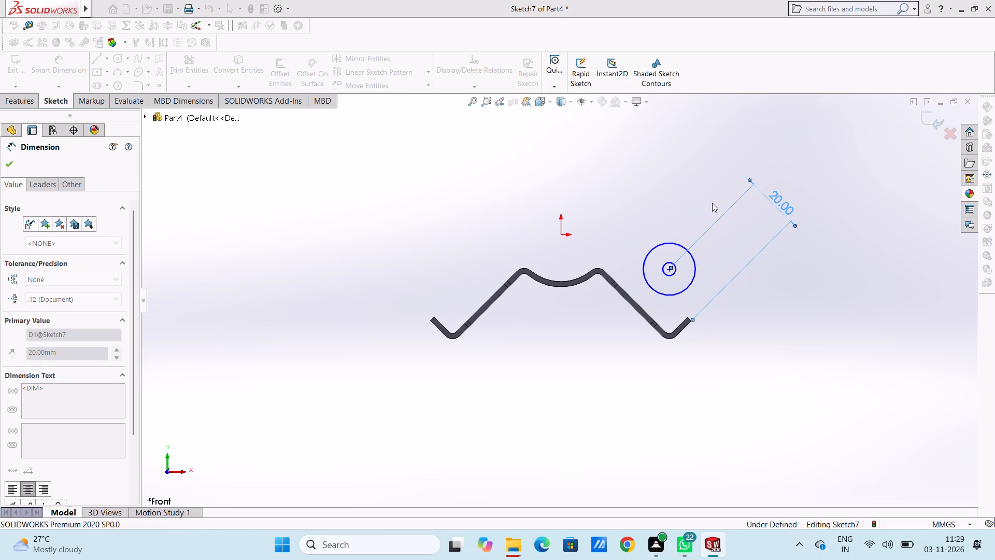
Dimension the outer circle's diameter at 20 mm and the inner concentric circle's diameter at 5 mm.
click(678, 245)
click(600, 159)
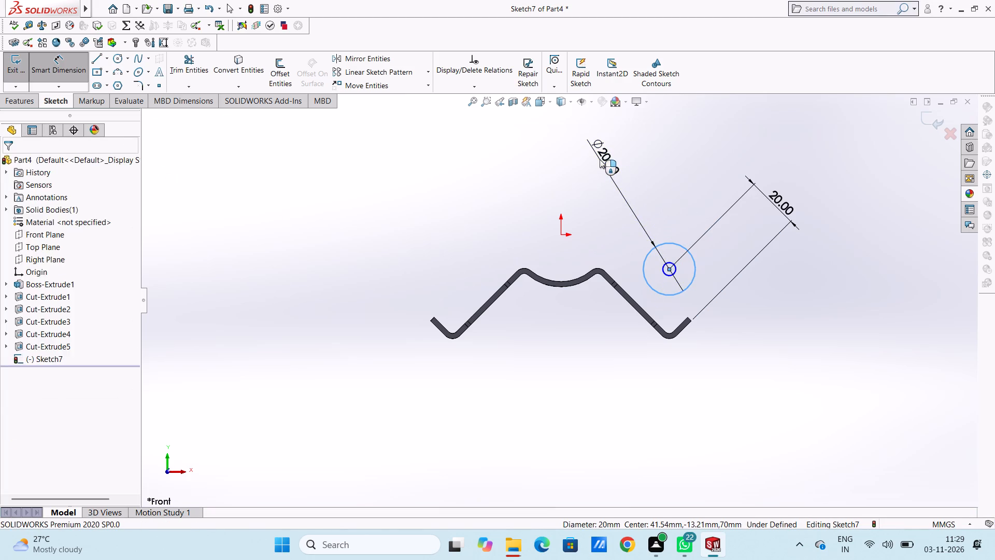
click(554, 143)
click(516, 165)
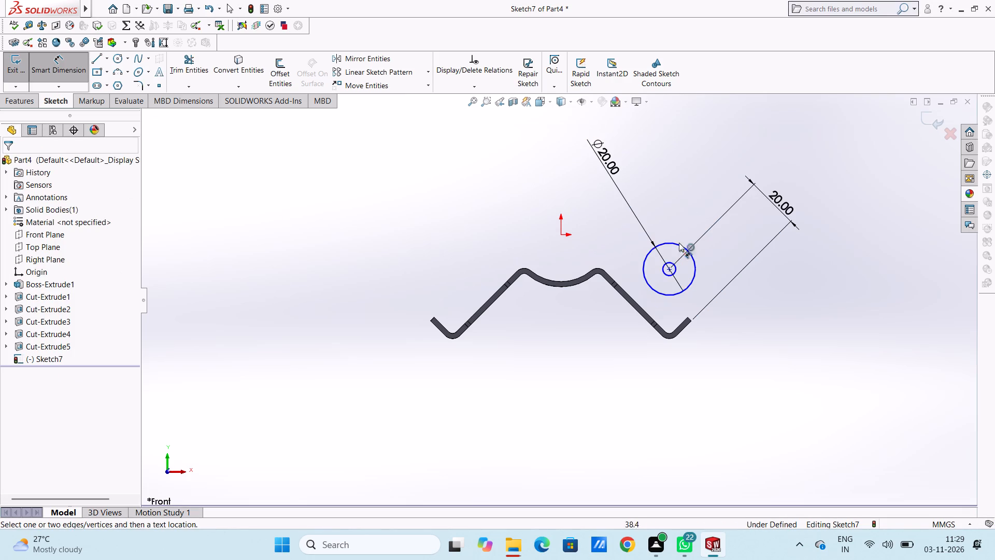
click(674, 264)
click(716, 140)
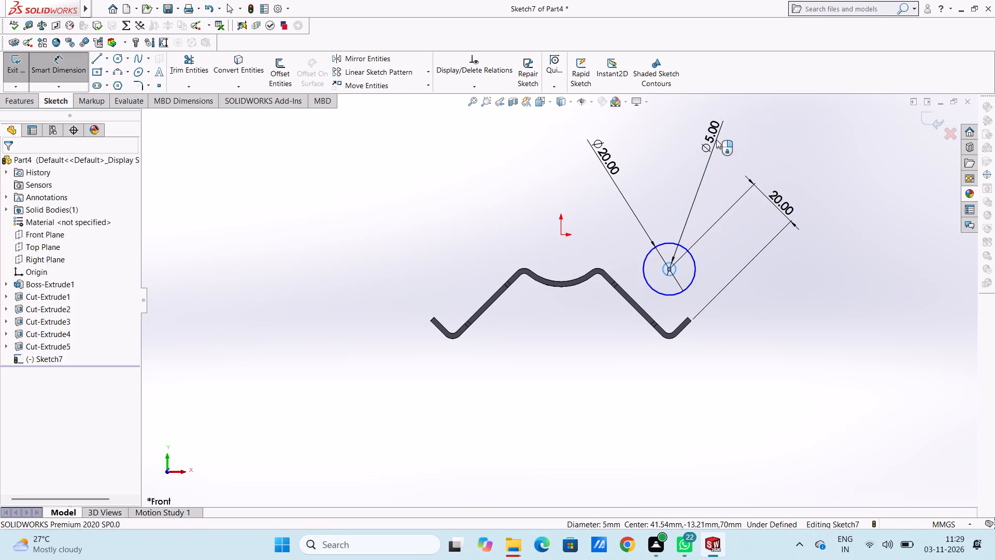
click(672, 121)
click(651, 160)
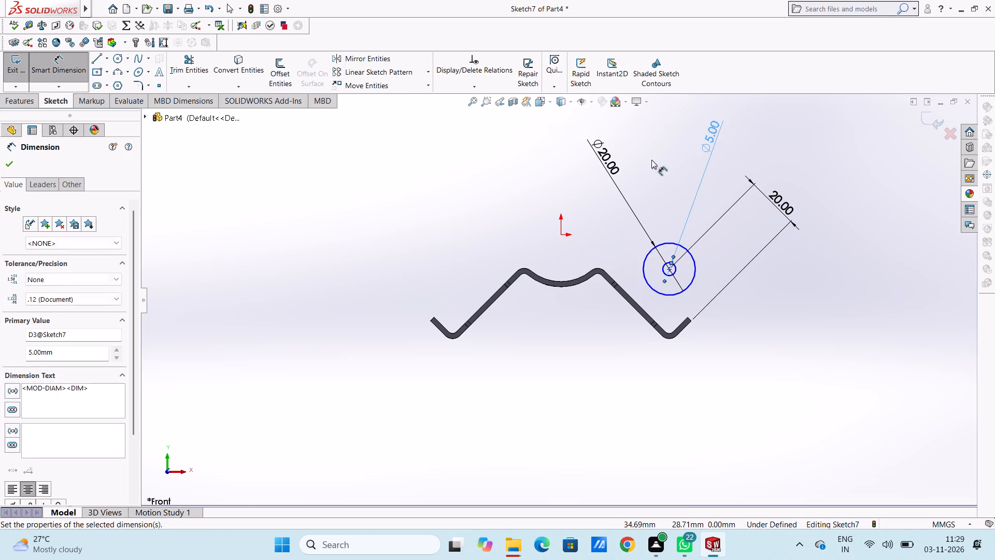
Draw a line about 20 mm long from the end notch's upper corner on the flank's underside, perpendicular to the flank, to the outer circle.
click(95, 61)
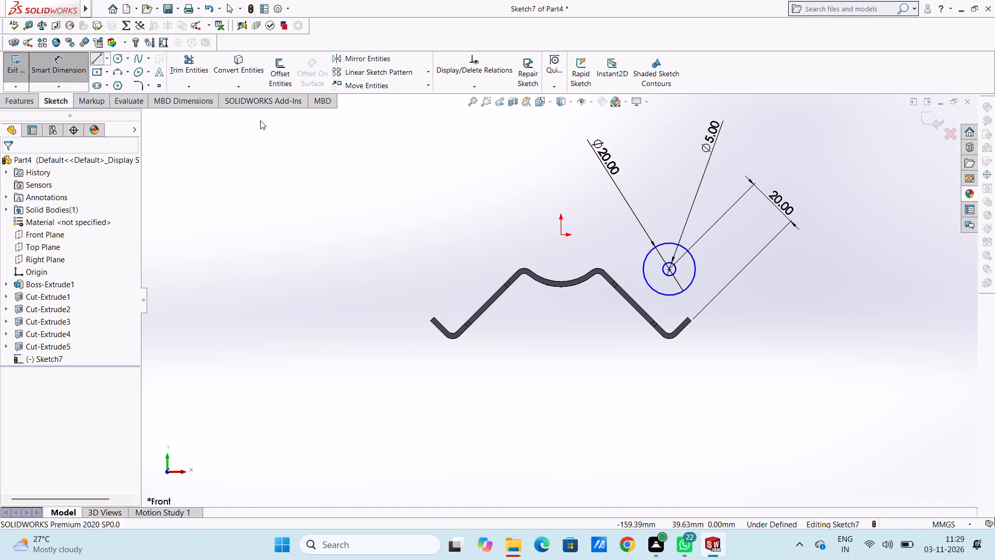
scroll(694, 273, down, 4)
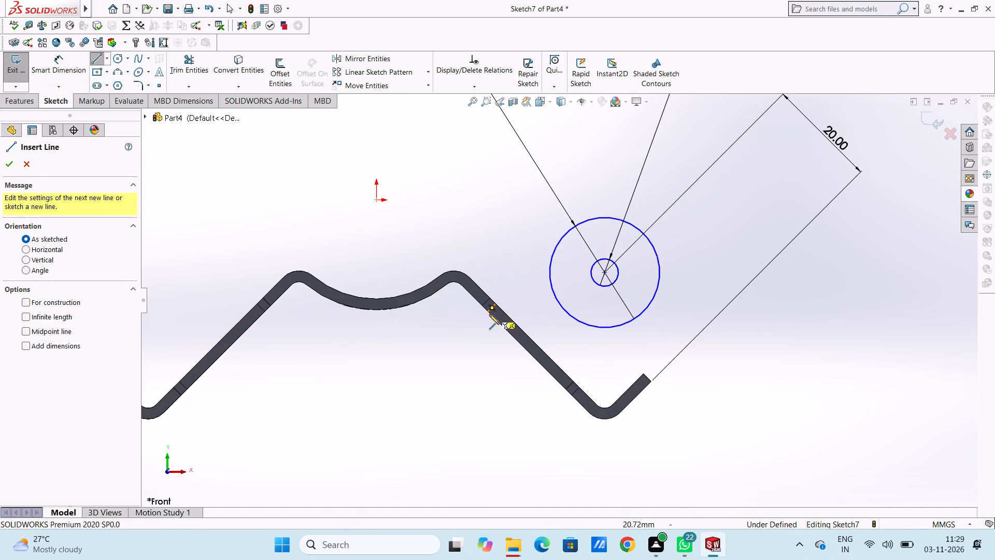
click(489, 313)
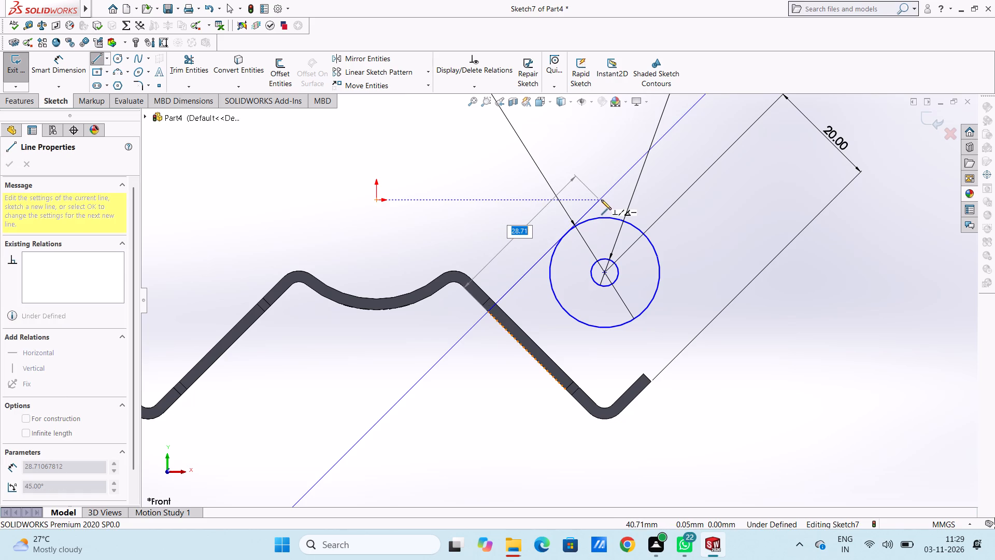
click(565, 231)
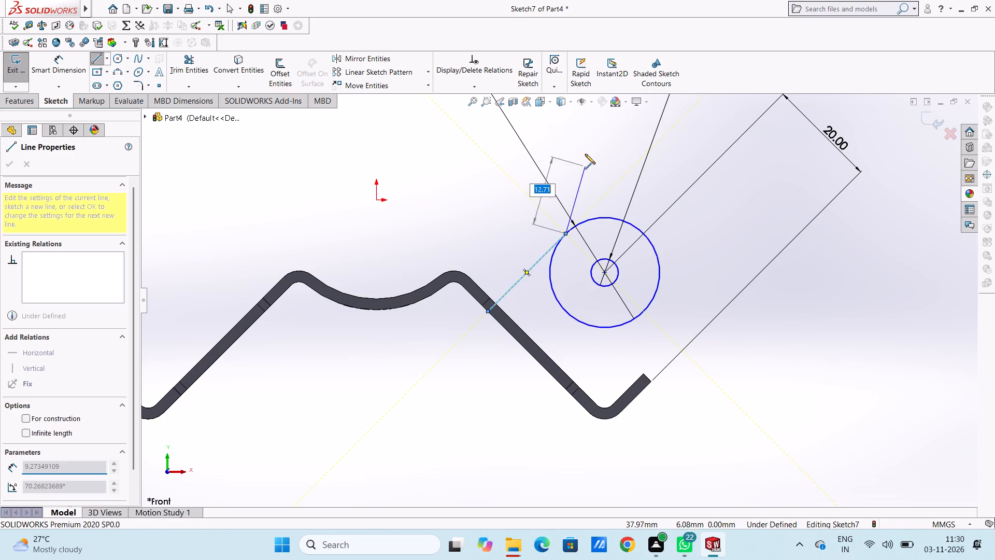
right_click(585, 153)
click(603, 159)
click(594, 175)
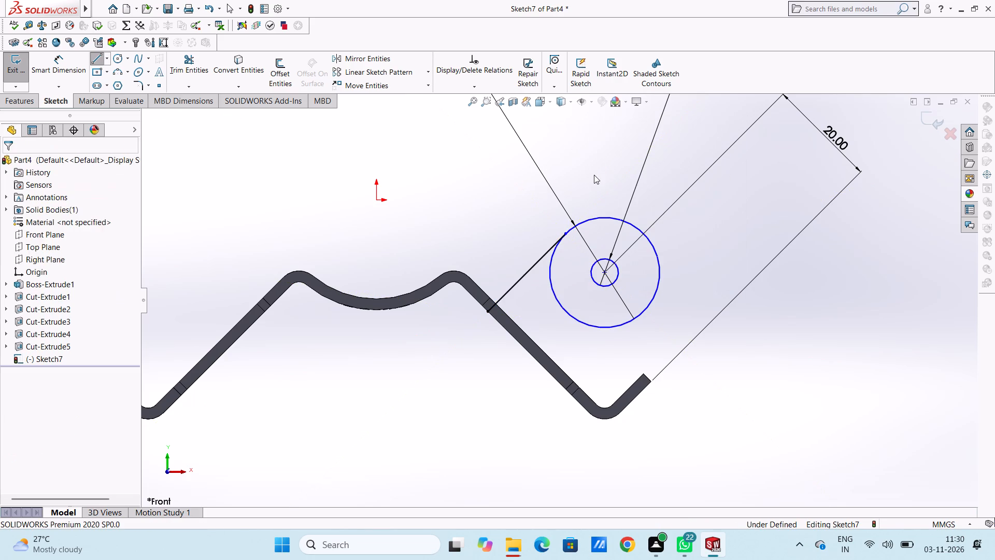
Draw a line about 22 mm long from the notch's lower corner on the same flank's underside to the far side of the outer circle.
scroll(638, 230, up, 5)
scroll(630, 329, down, 4)
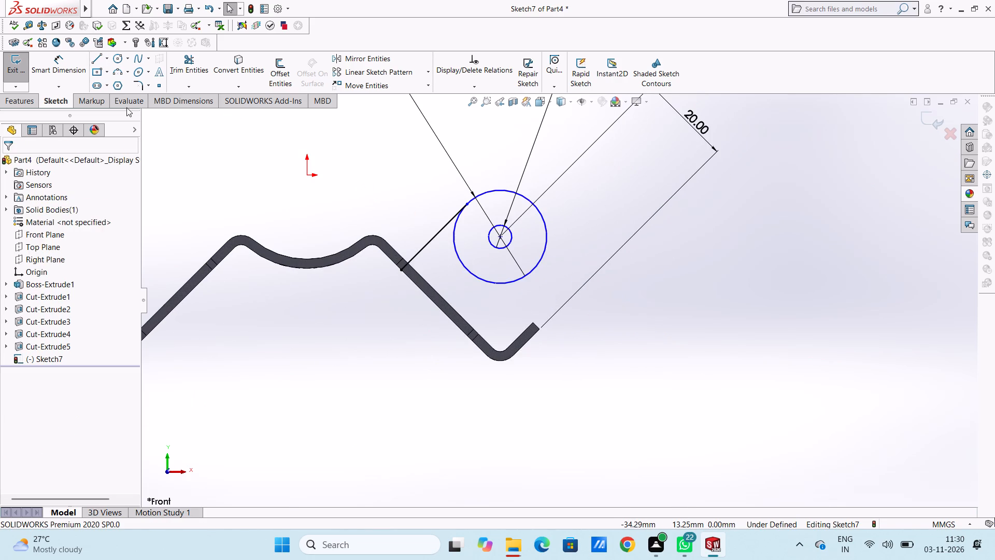
click(98, 55)
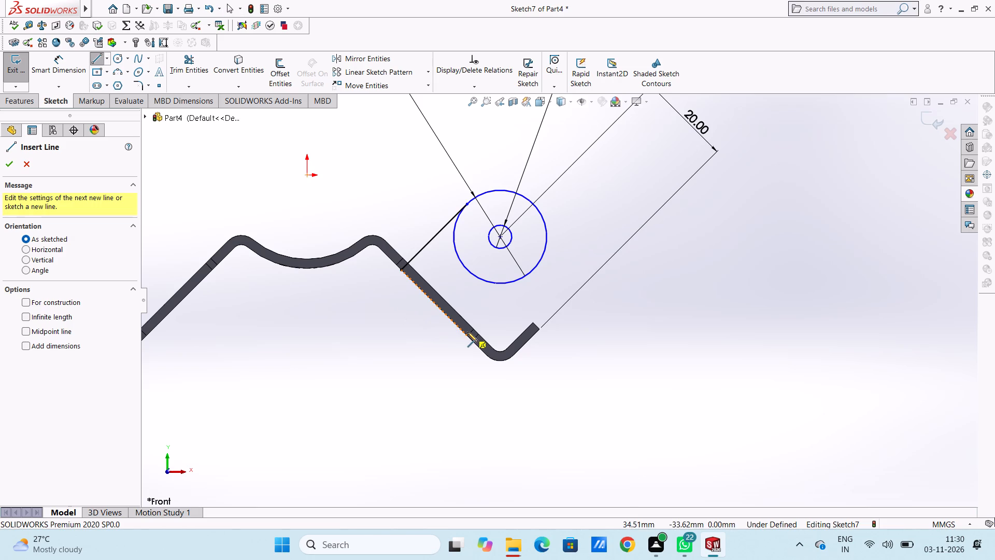
click(466, 337)
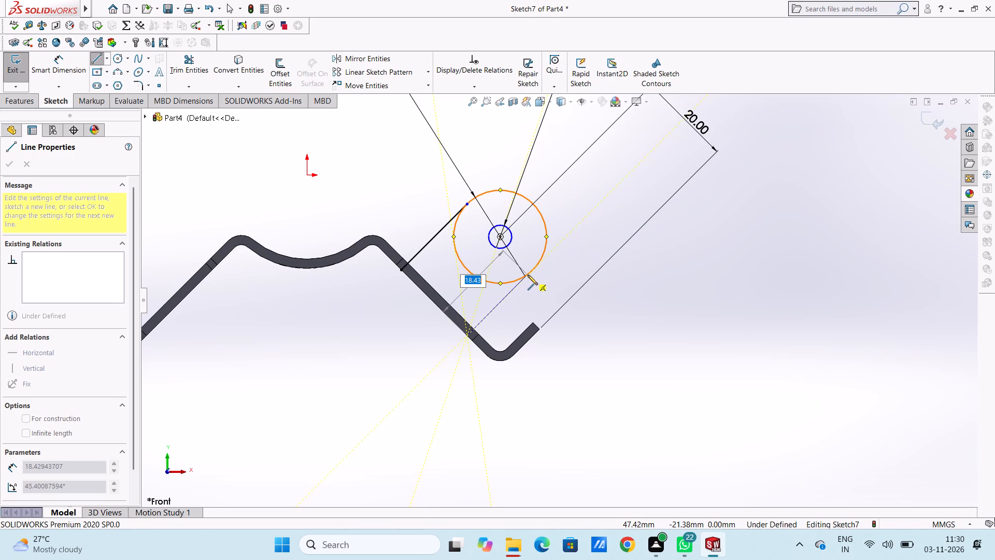
click(538, 262)
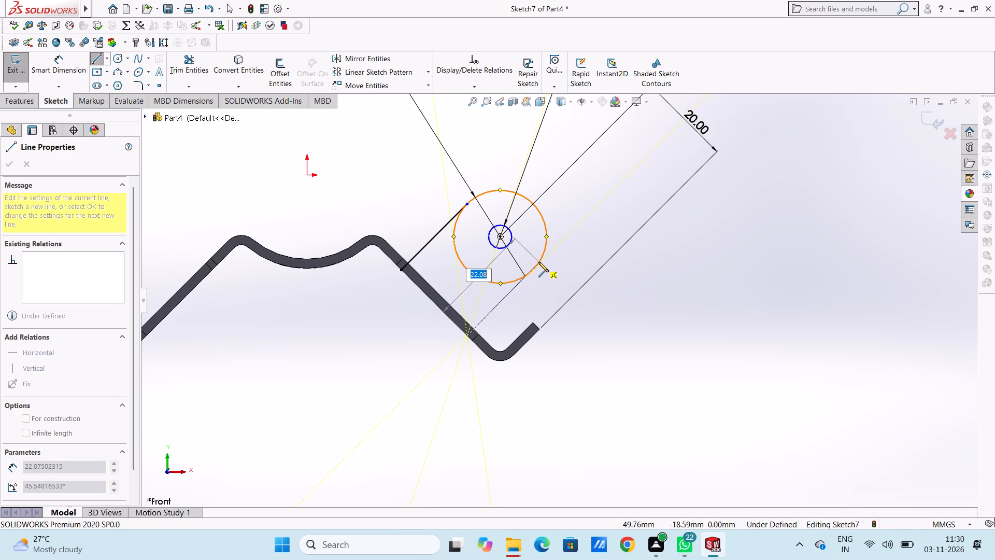
right_click(606, 179)
double_click(613, 184)
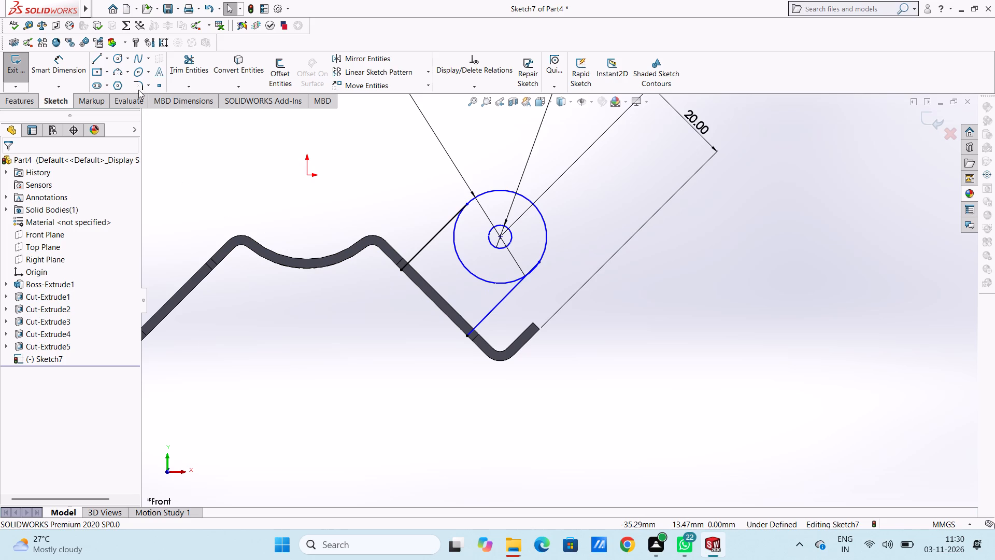
Join the lower ends of the two lines with a 20 mm line along the flank's underside.
click(96, 58)
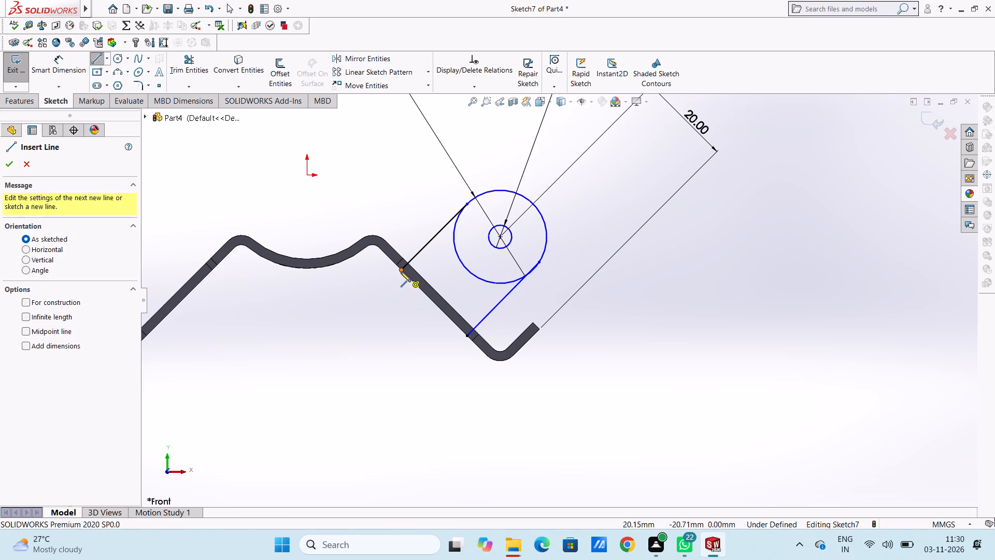
click(401, 272)
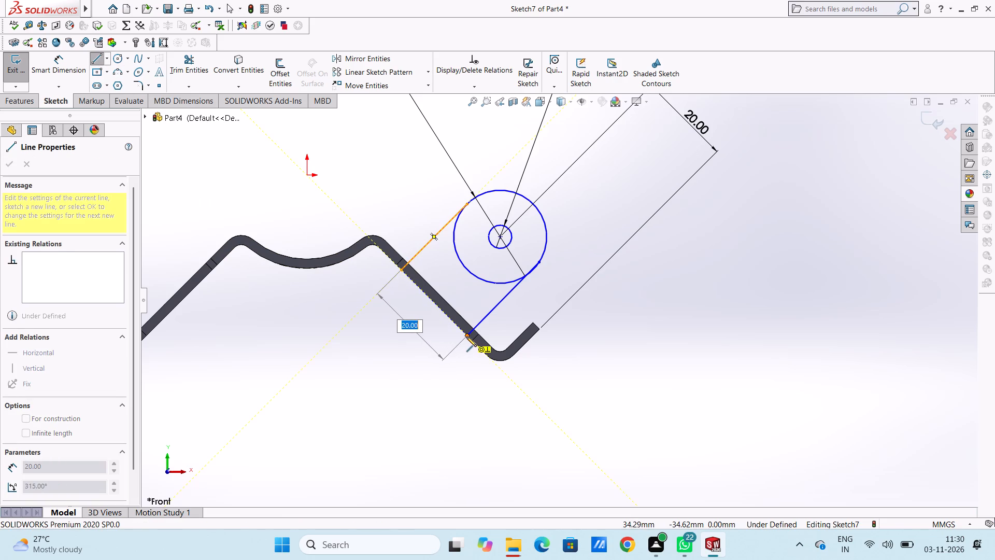
click(466, 335)
right_click(588, 193)
double_click(594, 198)
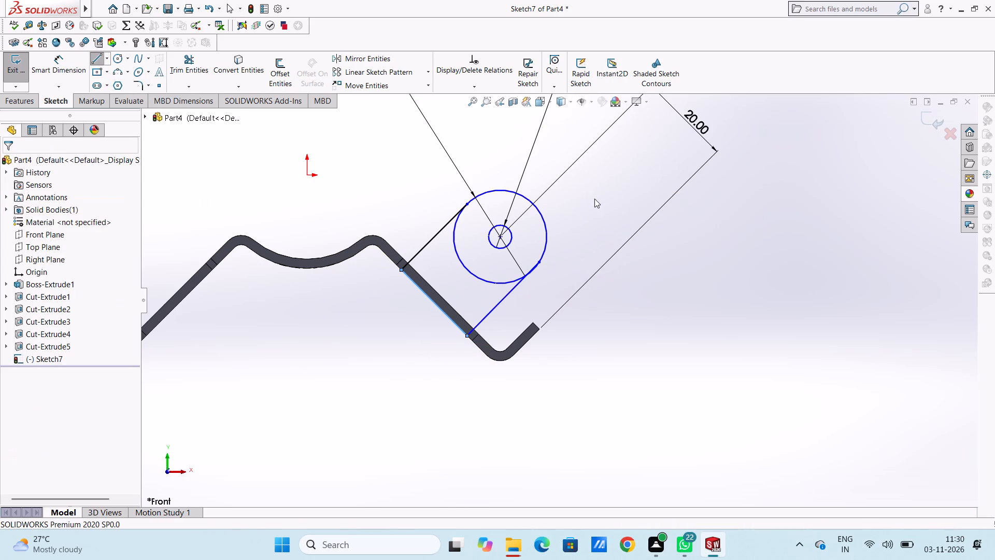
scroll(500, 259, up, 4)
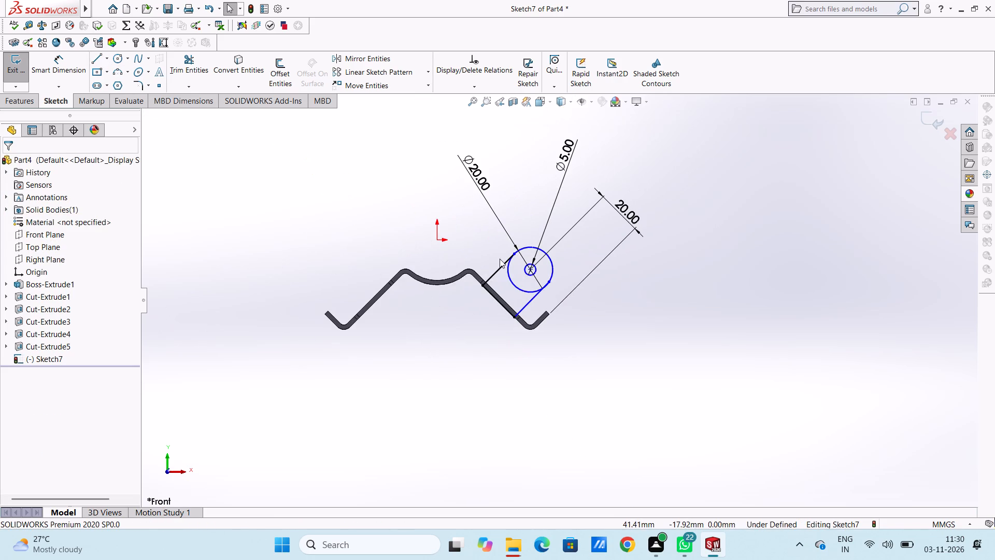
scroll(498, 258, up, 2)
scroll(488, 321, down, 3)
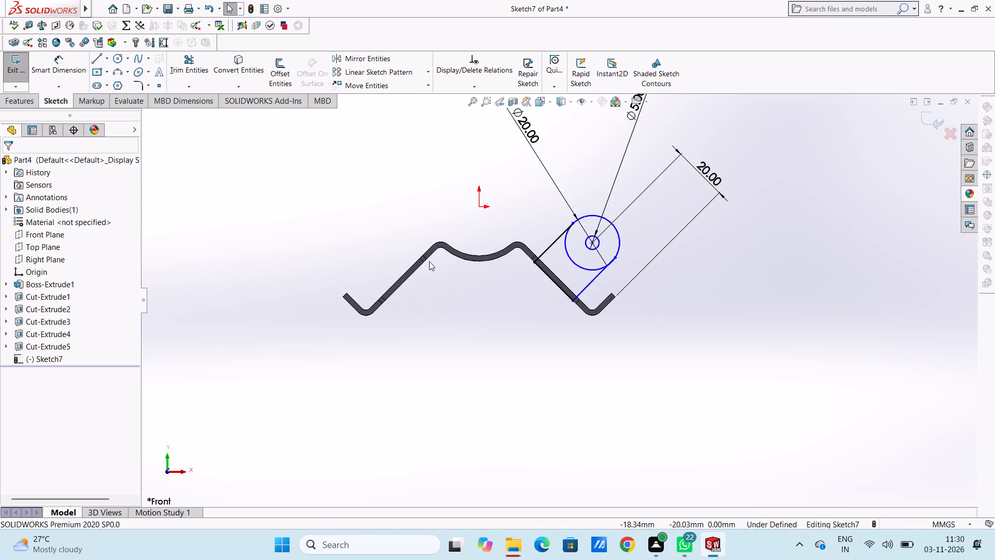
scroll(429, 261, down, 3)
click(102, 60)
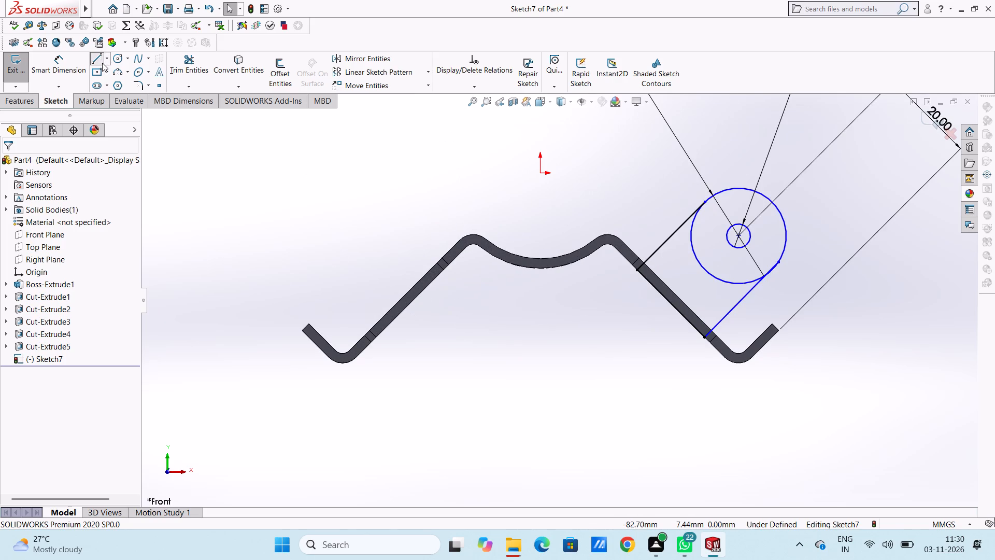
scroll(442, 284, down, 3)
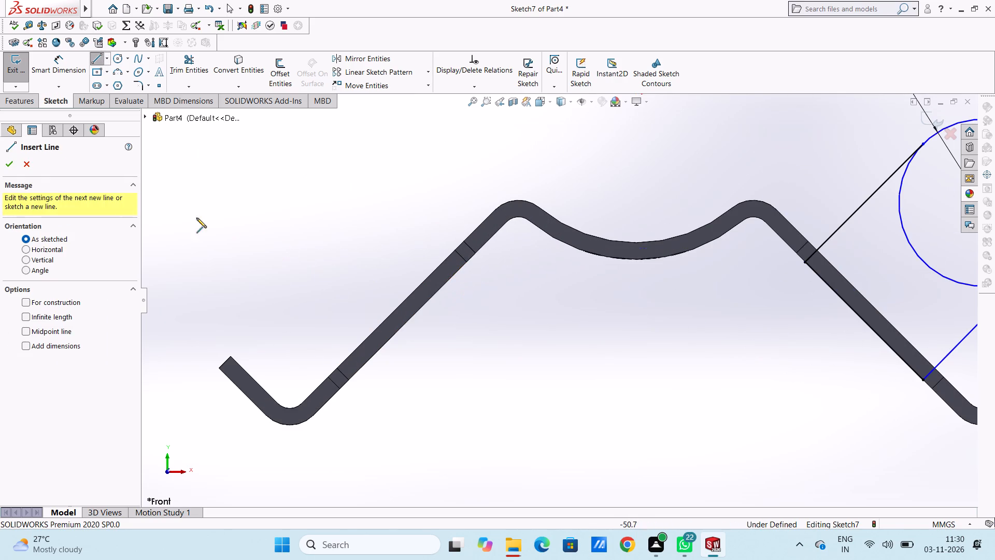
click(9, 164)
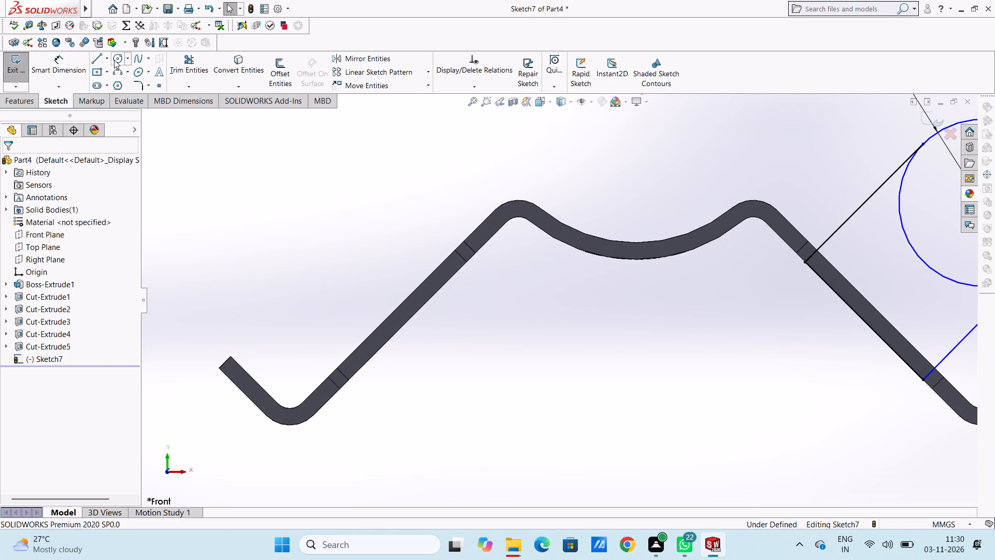
Draw a circle of 10 mm radius above the outer side of the opposite flank.
click(114, 60)
scroll(397, 296, up, 3)
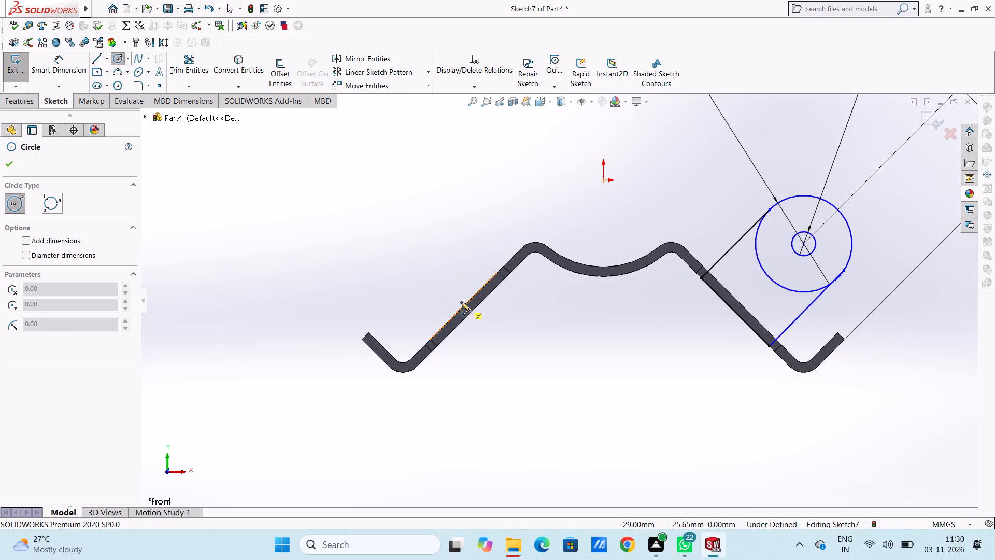
click(412, 253)
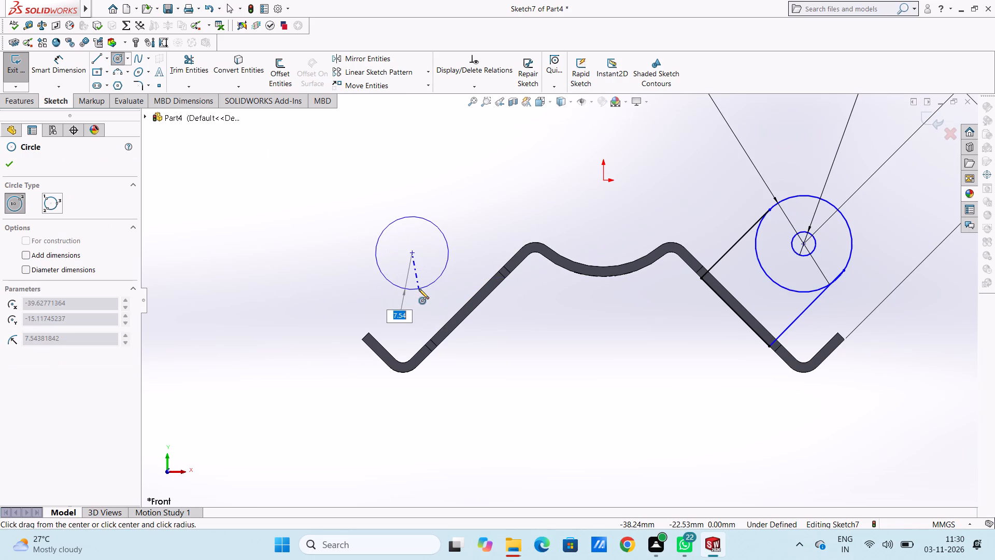
text(10)
key(Return)
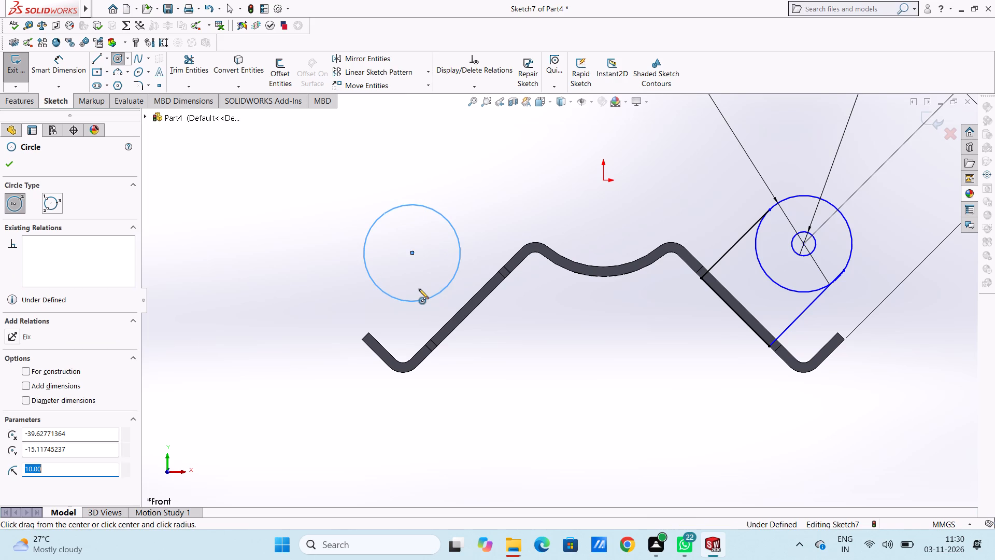
click(11, 164)
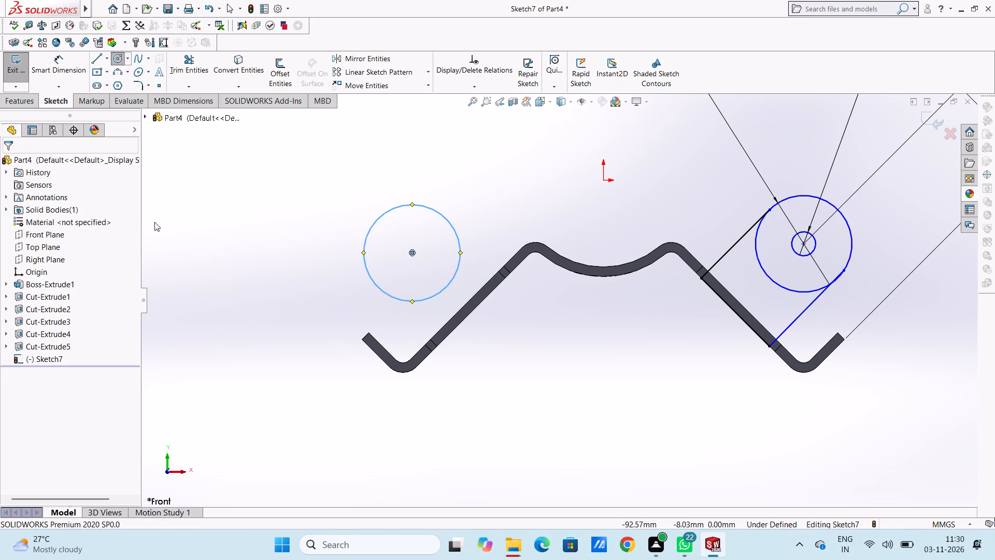
click(217, 233)
Draw a line from the notch's upper corner on the opposite flank's underside, perpendicular to the flank, to the new circle.
click(96, 61)
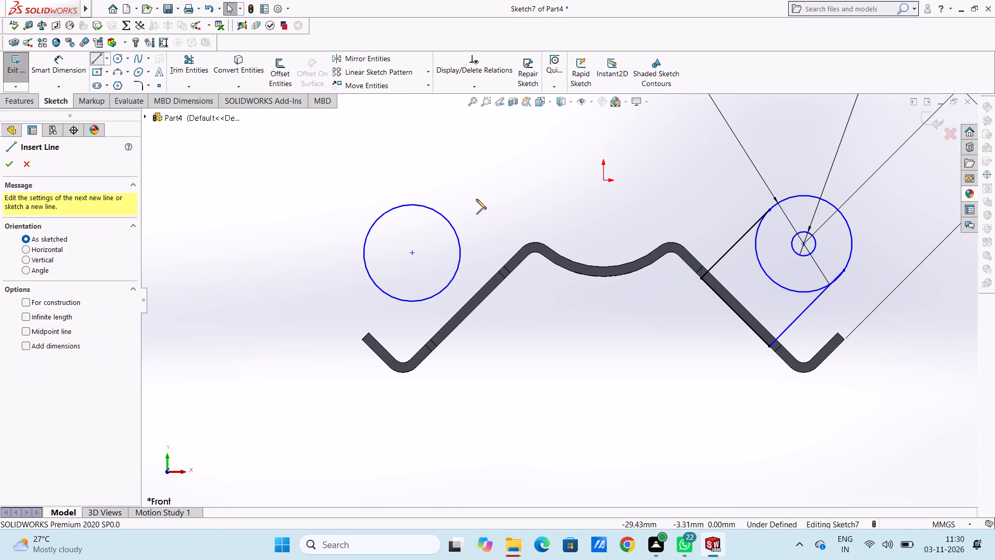
scroll(504, 222, down, 2)
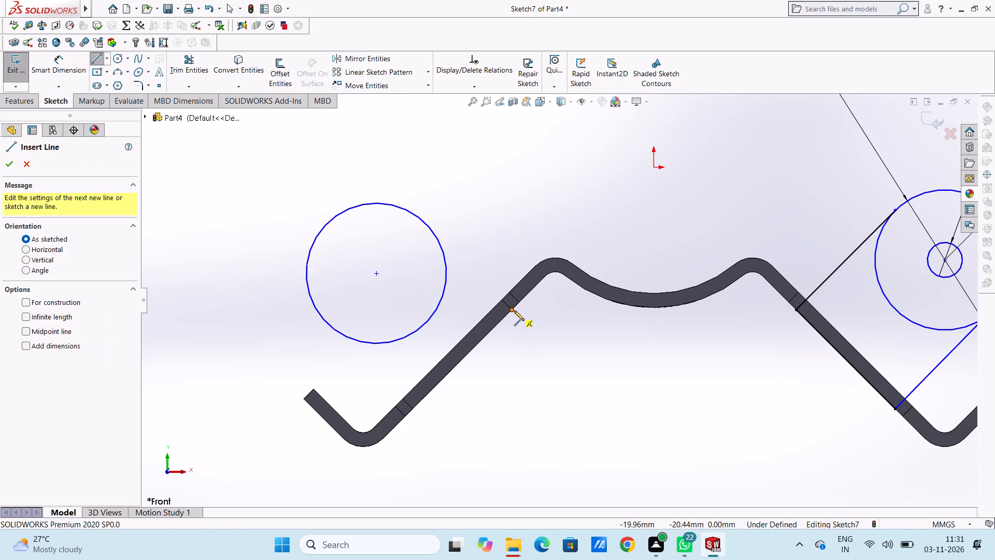
click(514, 311)
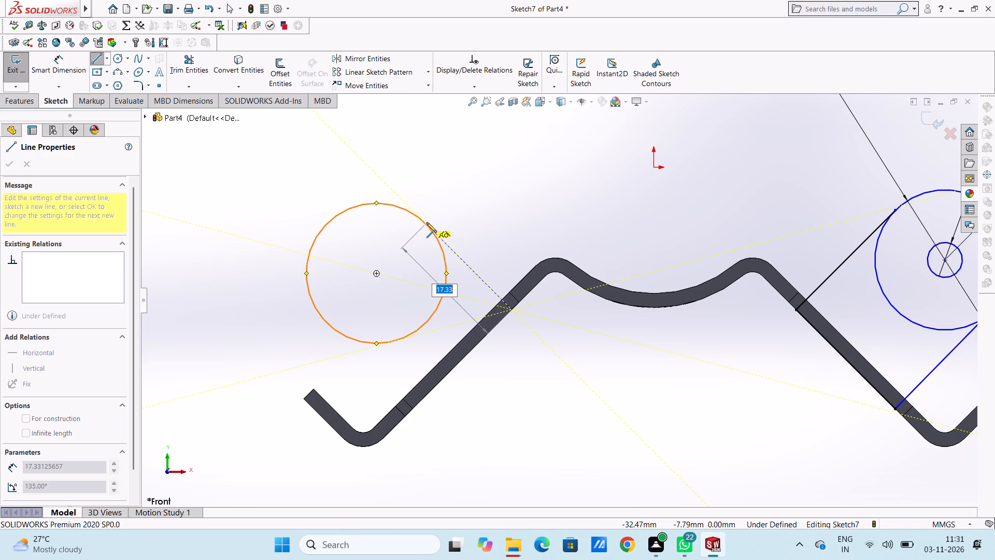
click(423, 221)
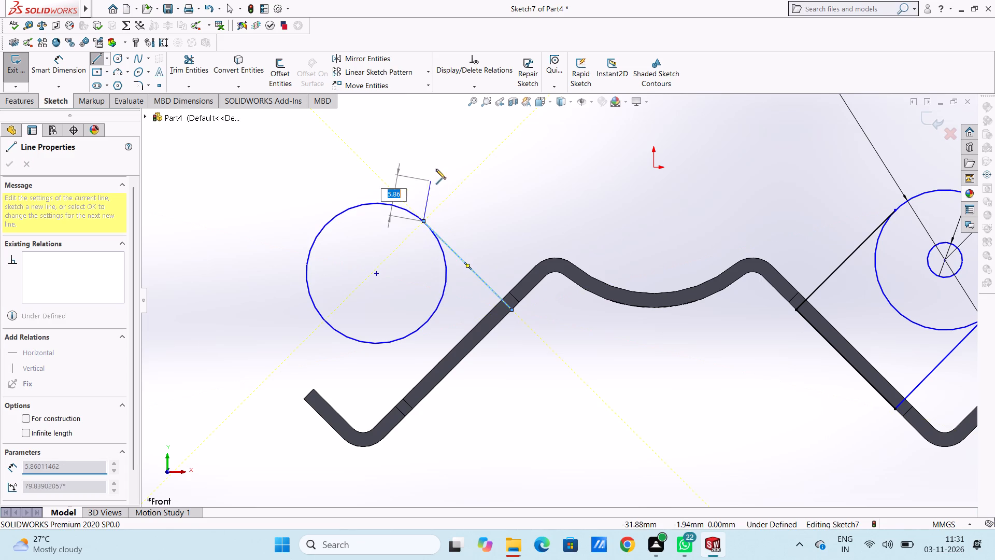
right_click(436, 167)
click(445, 175)
click(441, 175)
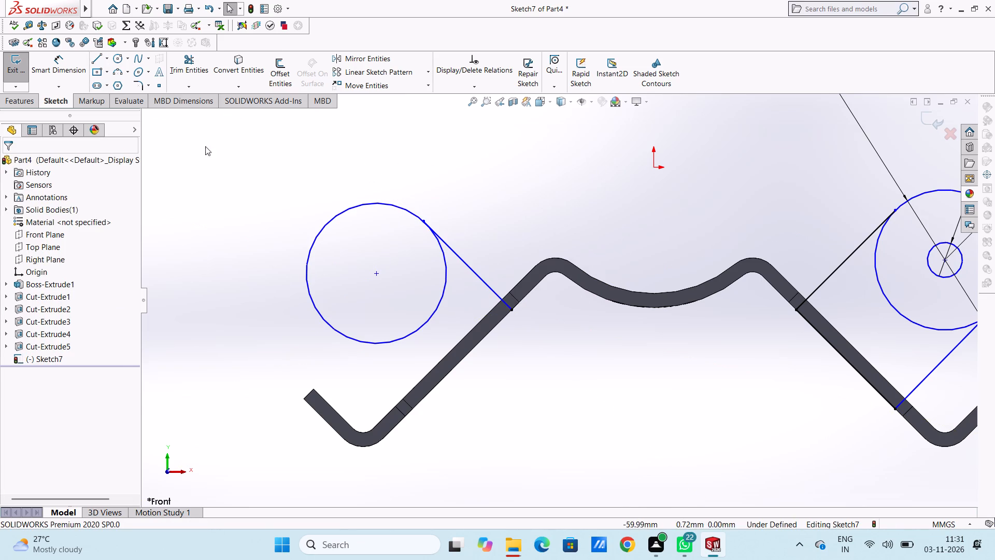
Draw a 20 mm line along the flank's underside to the notch's lower corner, continuing perpendicular about 19 mm to the circle's far side.
click(98, 61)
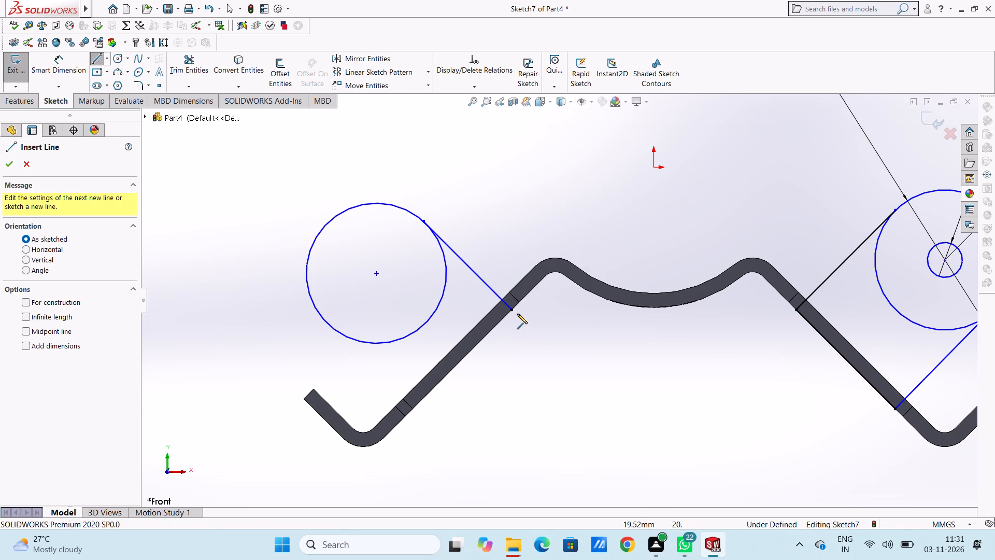
click(513, 312)
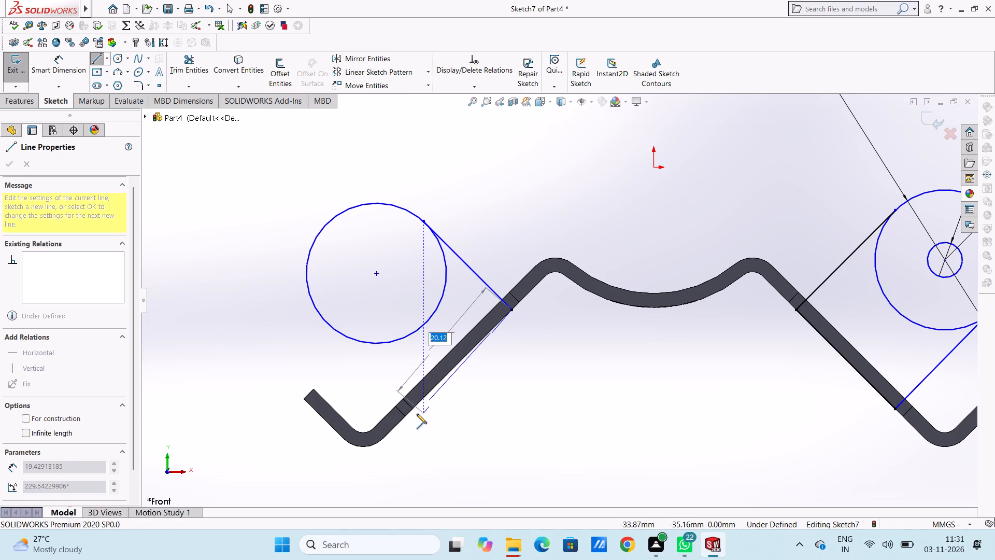
click(413, 409)
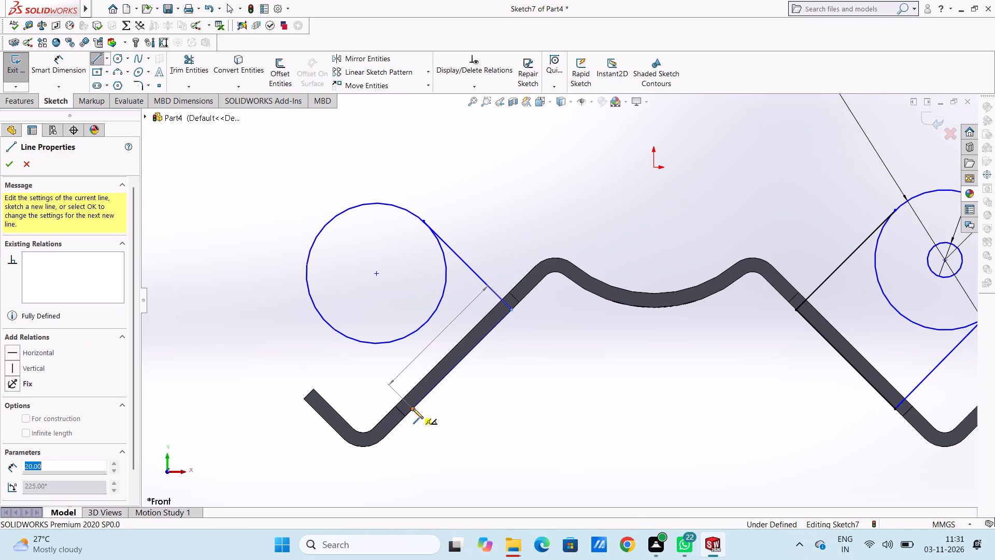
click(324, 321)
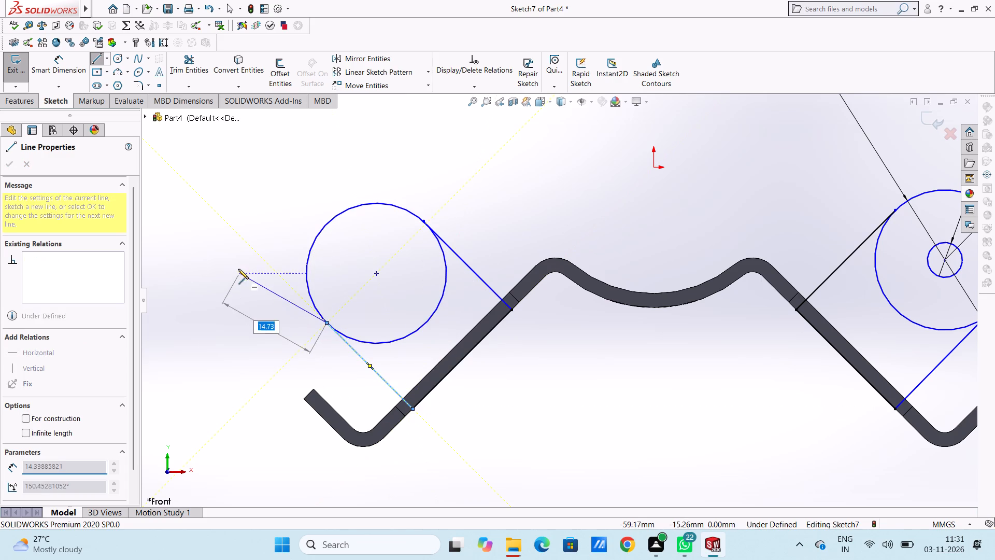
right_click(238, 269)
double_click(242, 273)
scroll(505, 289, up, 4)
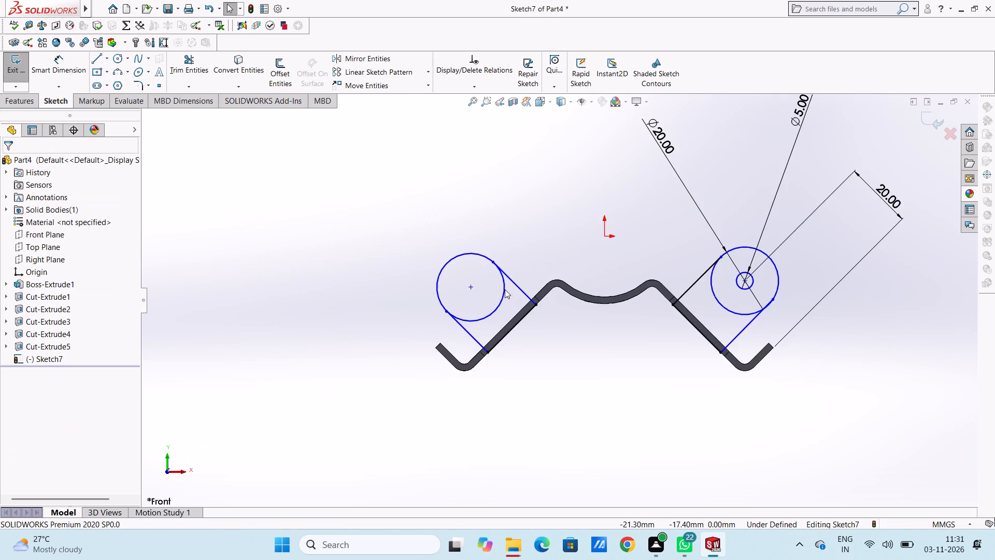
scroll(625, 327, up, 2)
scroll(625, 327, down, 4)
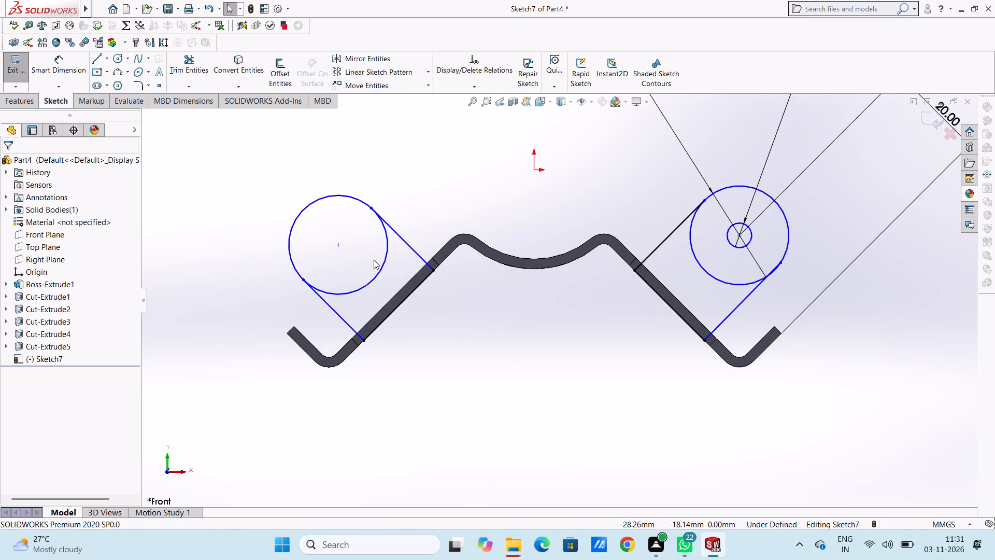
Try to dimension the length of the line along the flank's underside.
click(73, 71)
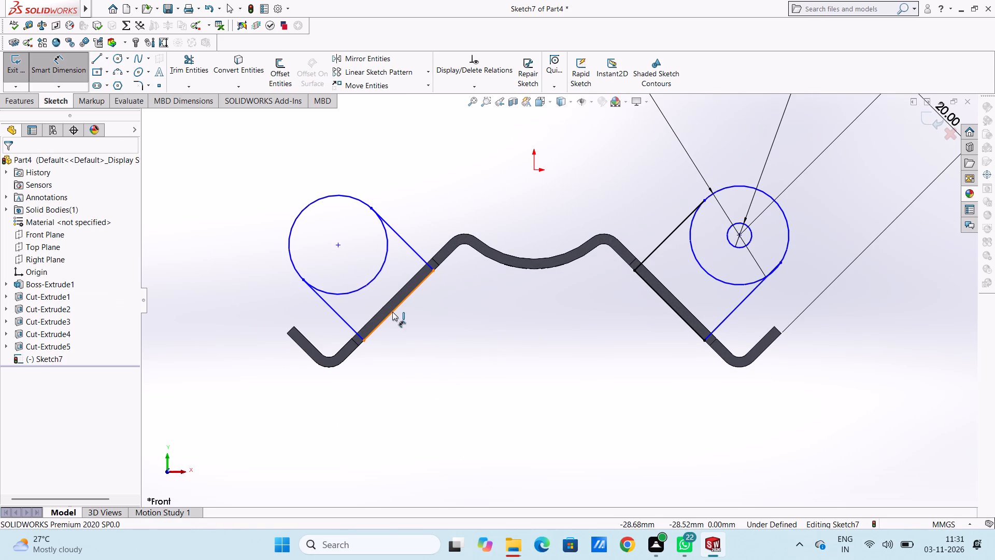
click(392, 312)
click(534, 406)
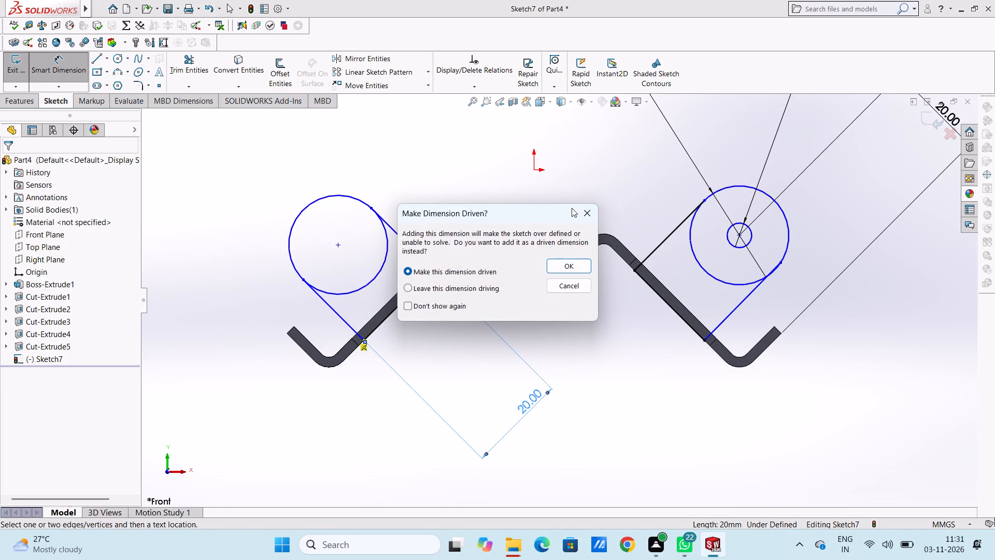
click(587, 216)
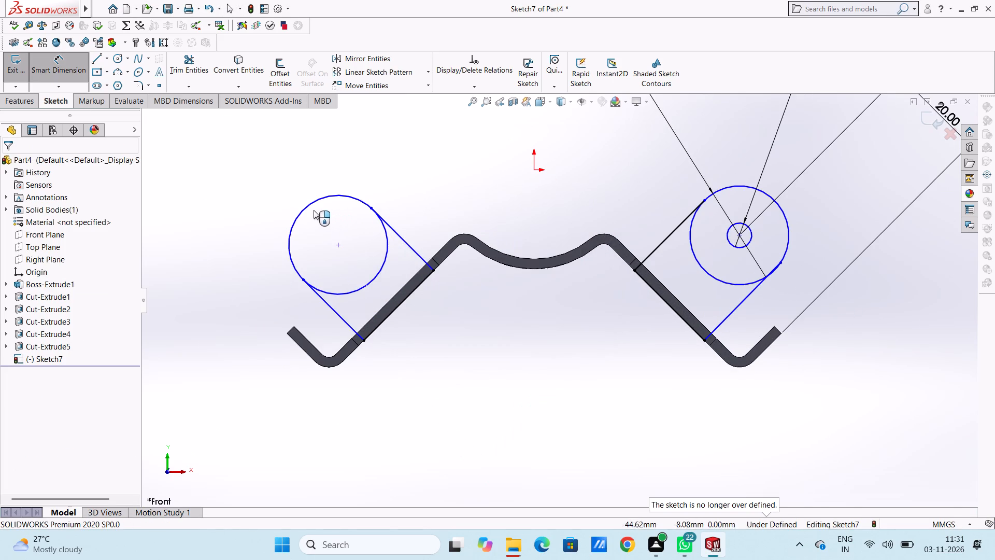
Dimension the undimensioned large lug circle with a 20 mm diameter.
click(308, 205)
scroll(289, 192, up, 3)
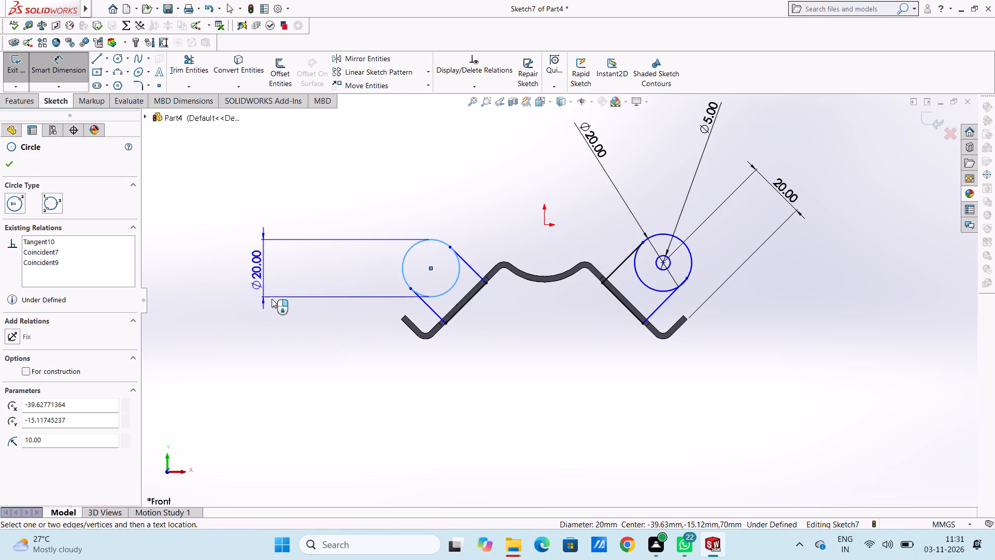
click(268, 348)
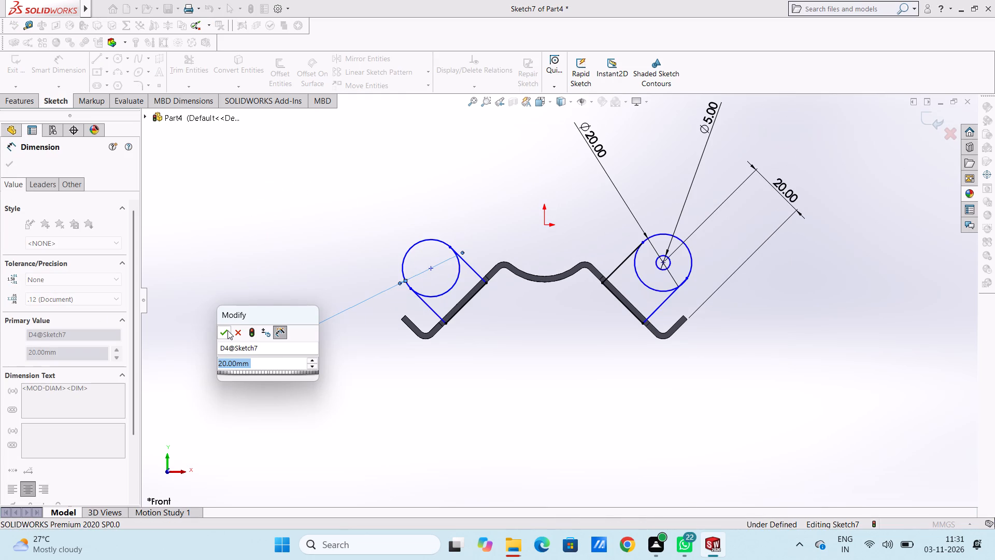
click(228, 330)
click(226, 265)
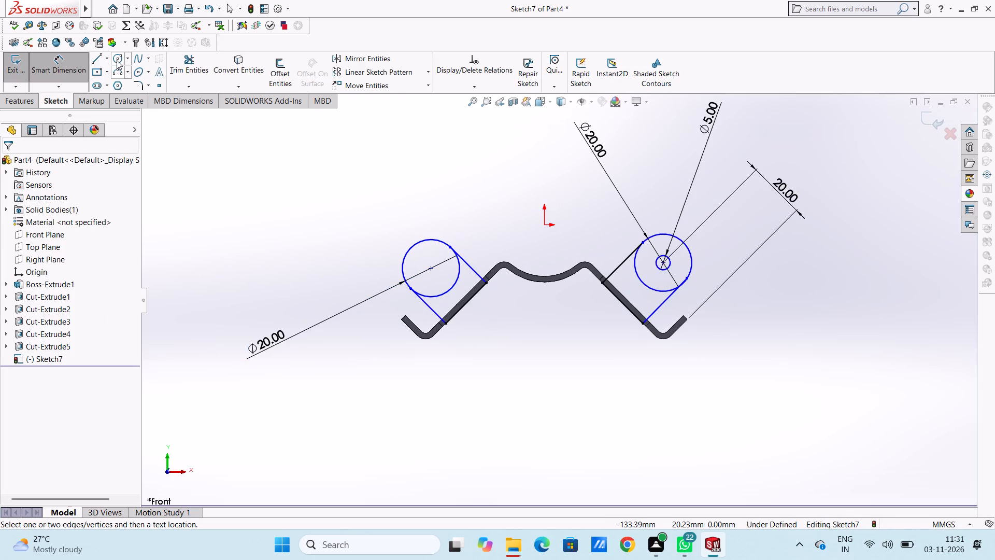
Draw a concentric circle of 2.5 mm radius inside the newly dimensioned 20 mm lug circle.
click(116, 59)
scroll(478, 288, down, 3)
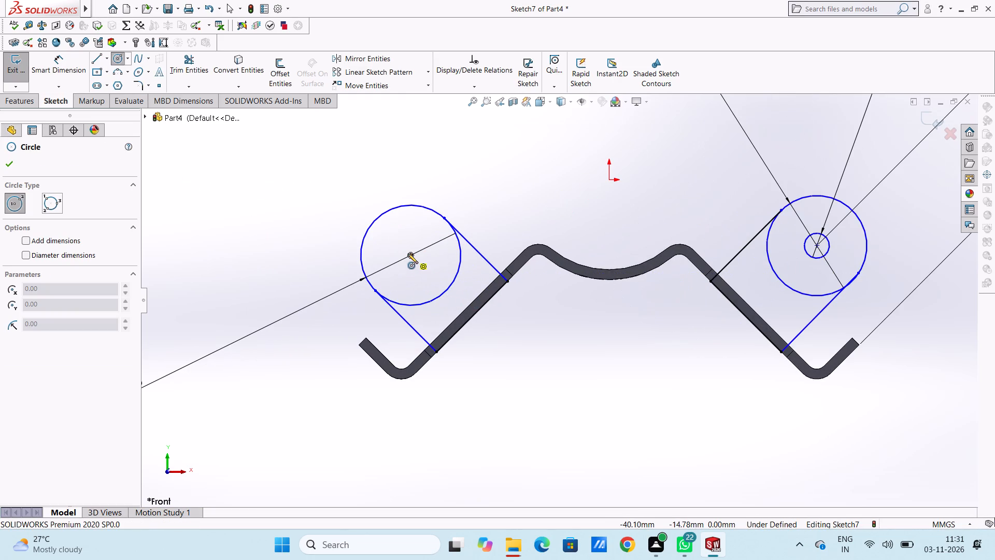
click(410, 254)
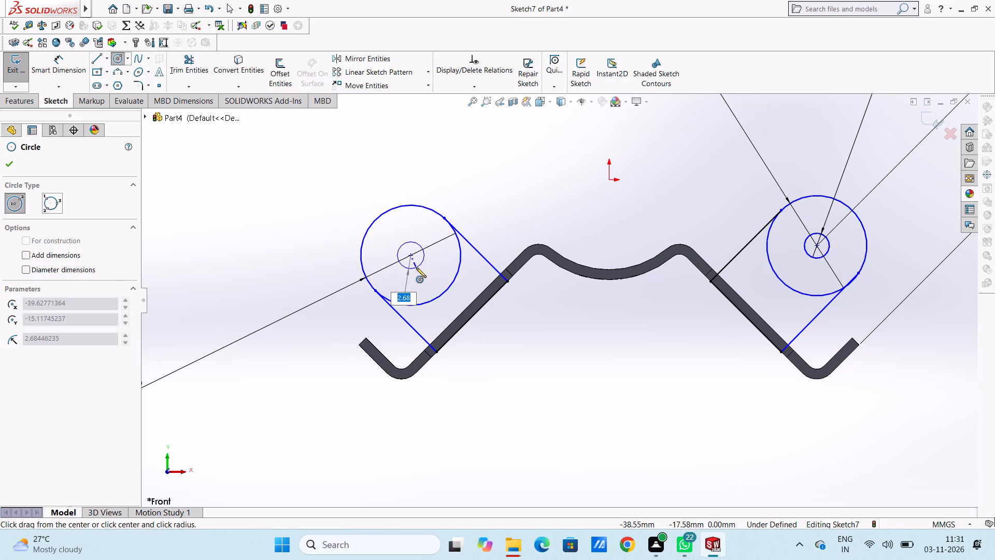
text(2..5)
key(Return)
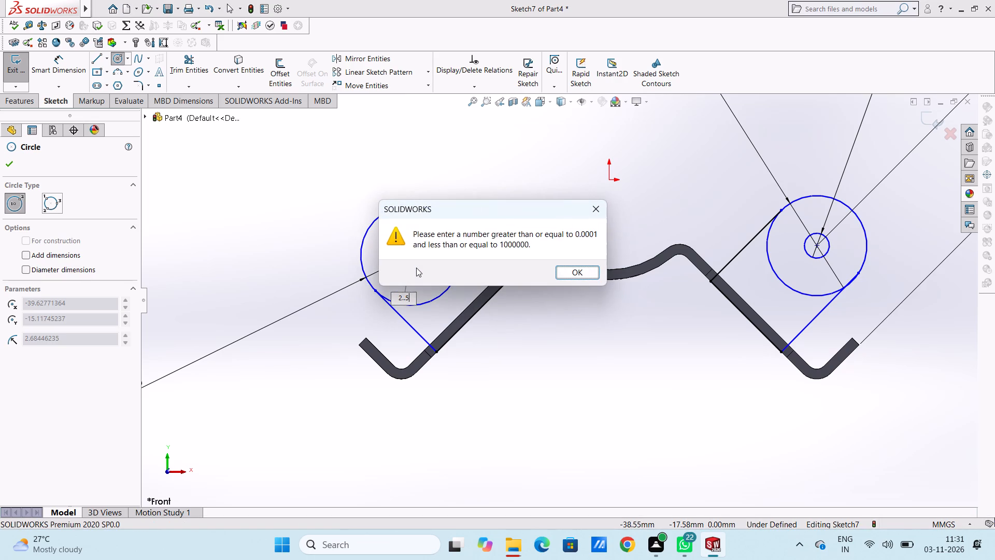
click(593, 205)
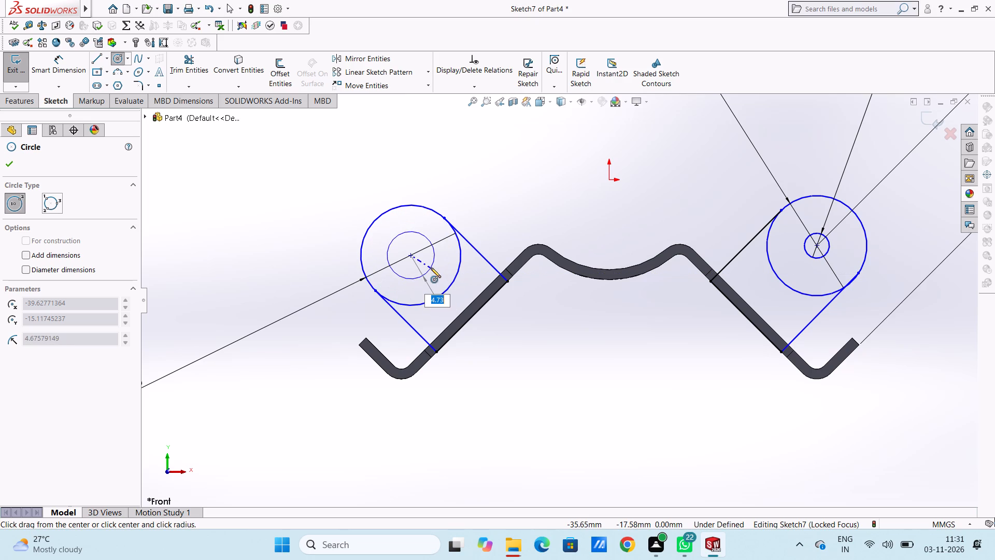
text(2.5)
key(Return)
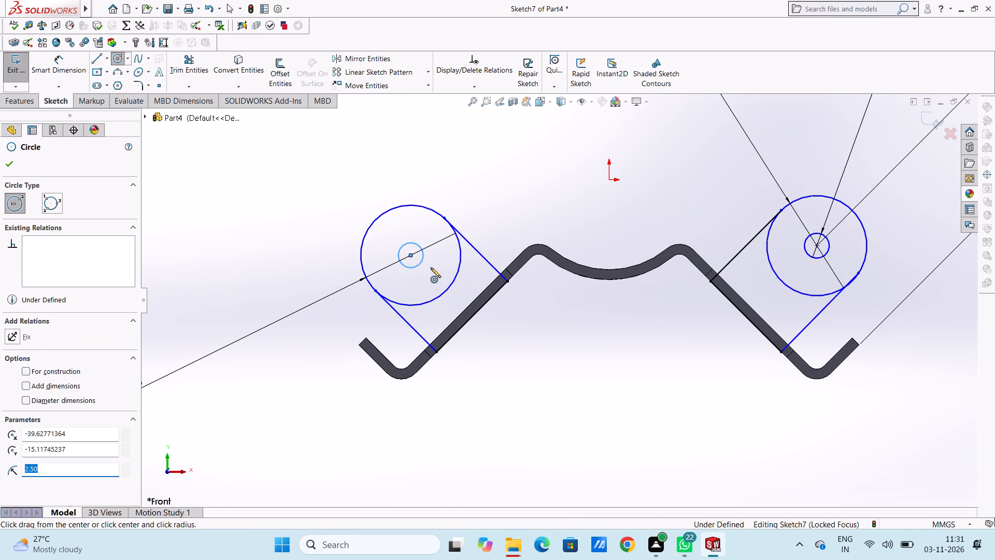
scroll(428, 268, up, 4)
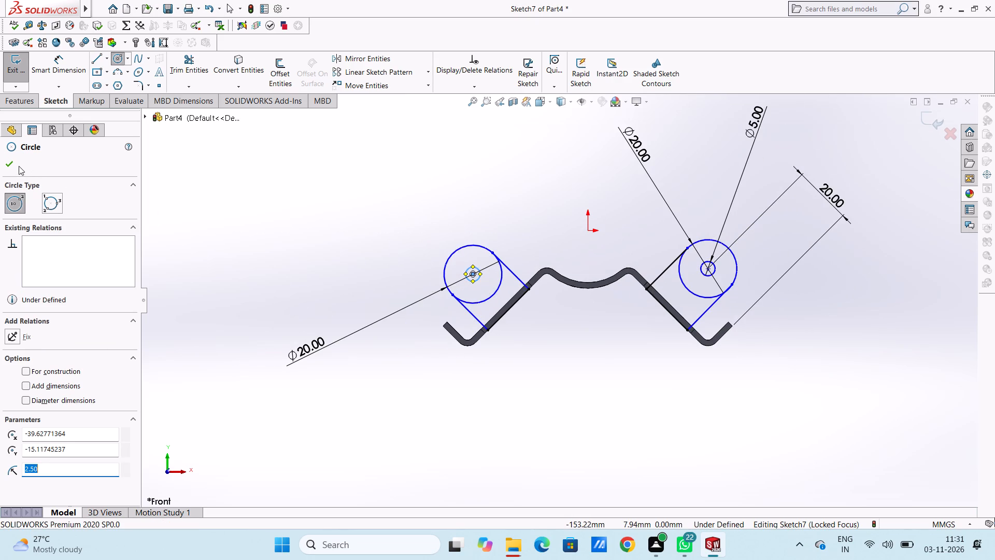
click(13, 163)
click(136, 209)
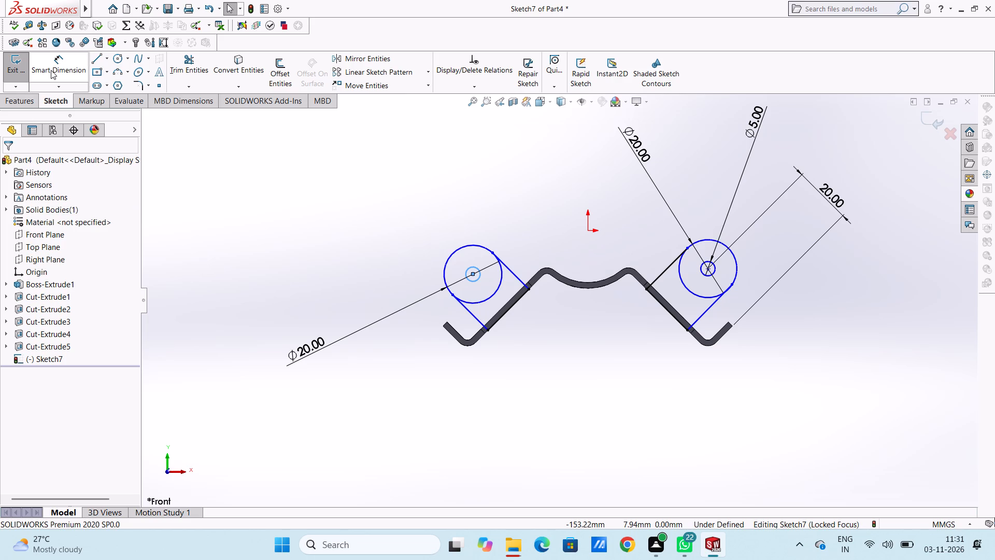
Dimension the new lug circles' centre 20 mm from the outer edge of the adjacent bent end flange.
click(55, 70)
click(446, 329)
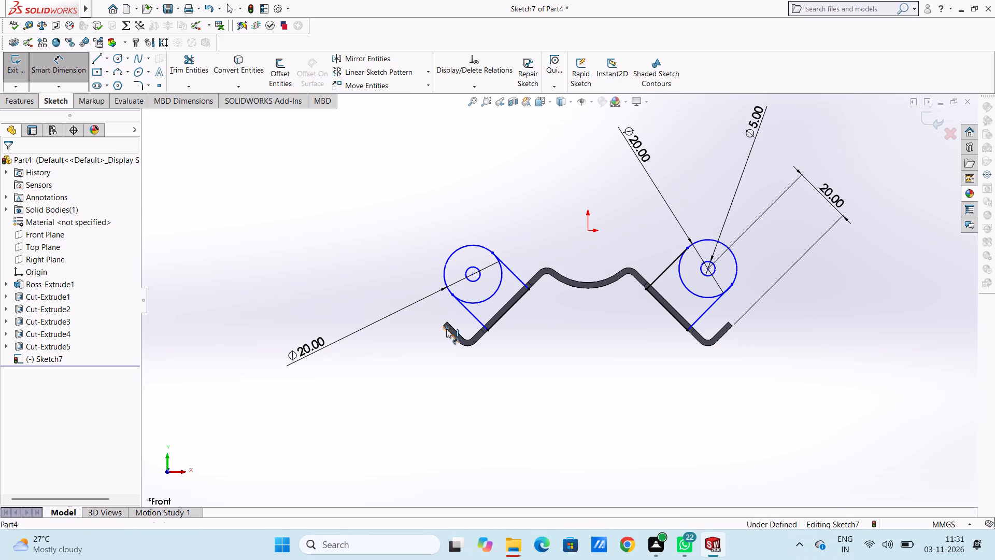
click(472, 274)
click(368, 226)
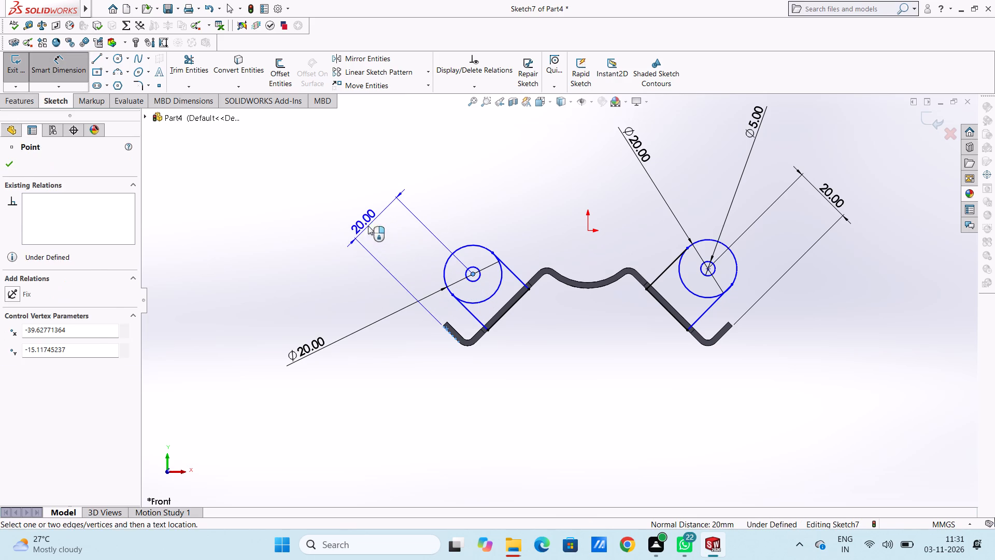
click(321, 211)
click(300, 212)
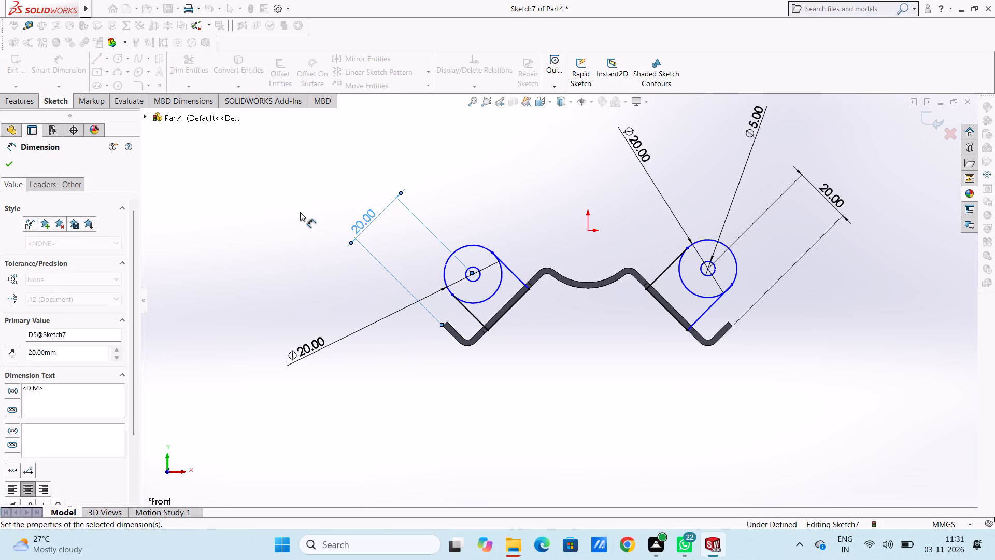
Set the distance from the same lug circles' centre to the flank's underside edge to 14 mm.
click(475, 273)
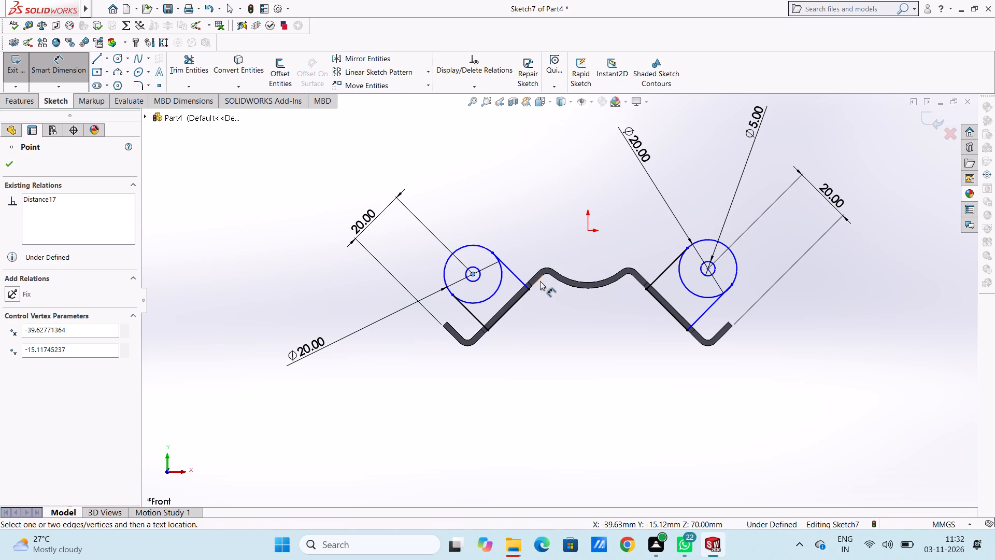
scroll(541, 290, down, 4)
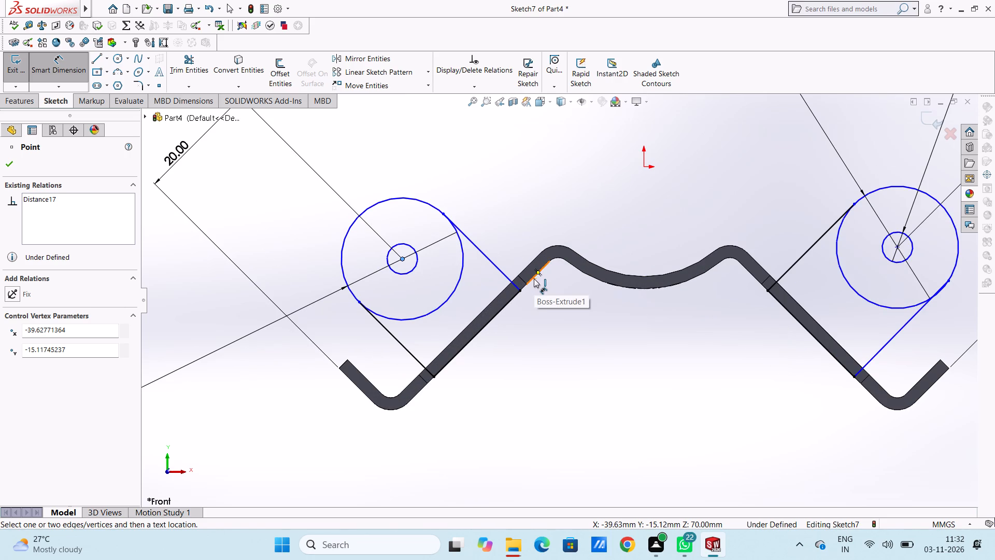
scroll(527, 289, down, 7)
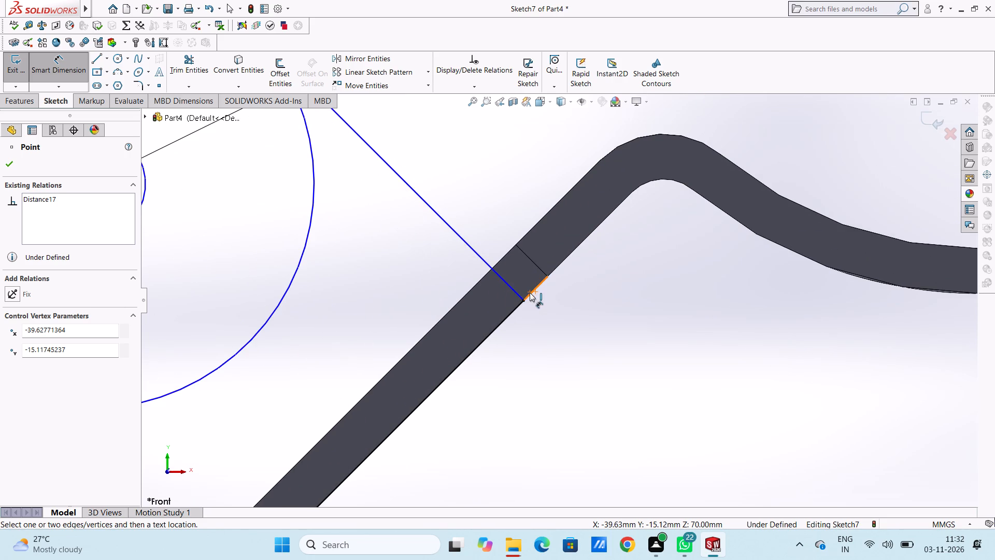
click(559, 264)
scroll(514, 332, up, 5)
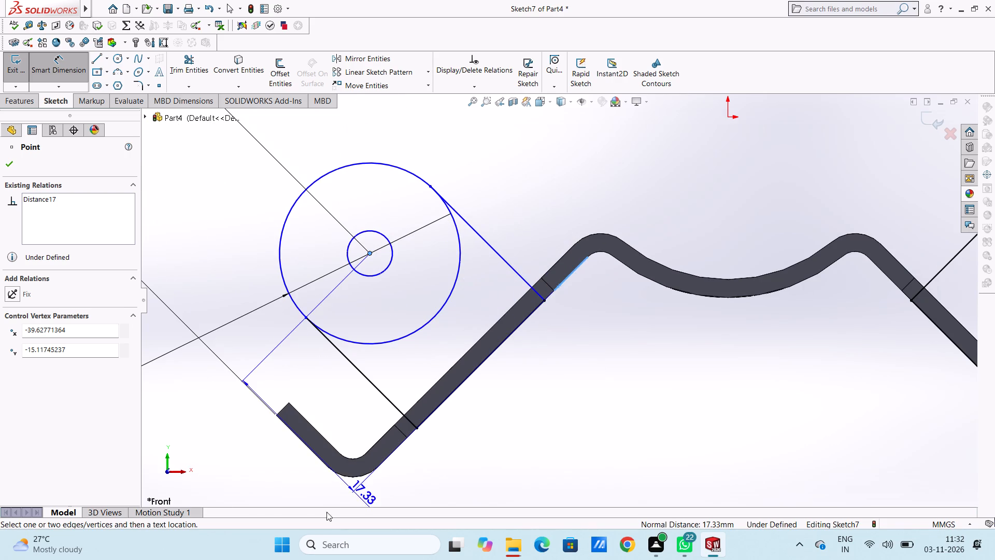
scroll(325, 488, up, 5)
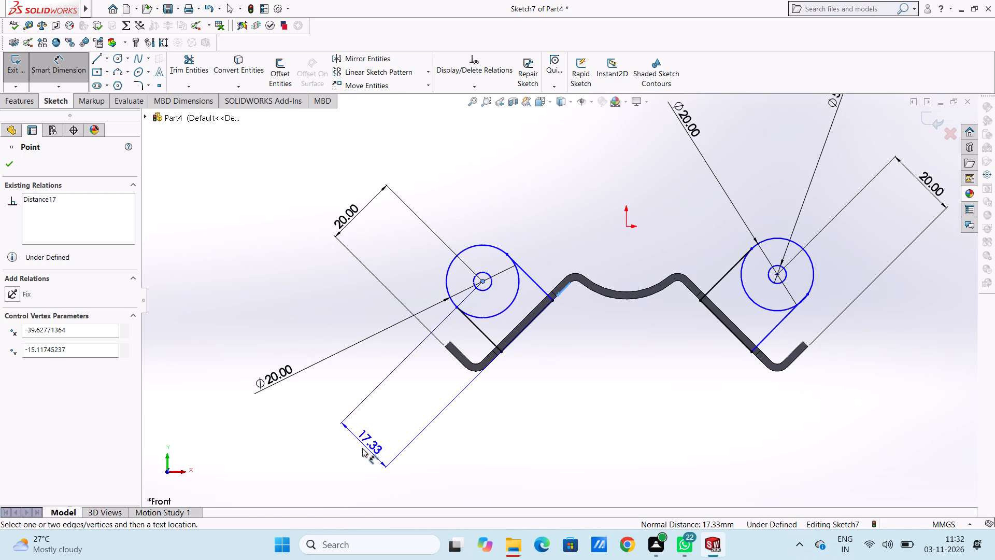
click(359, 450)
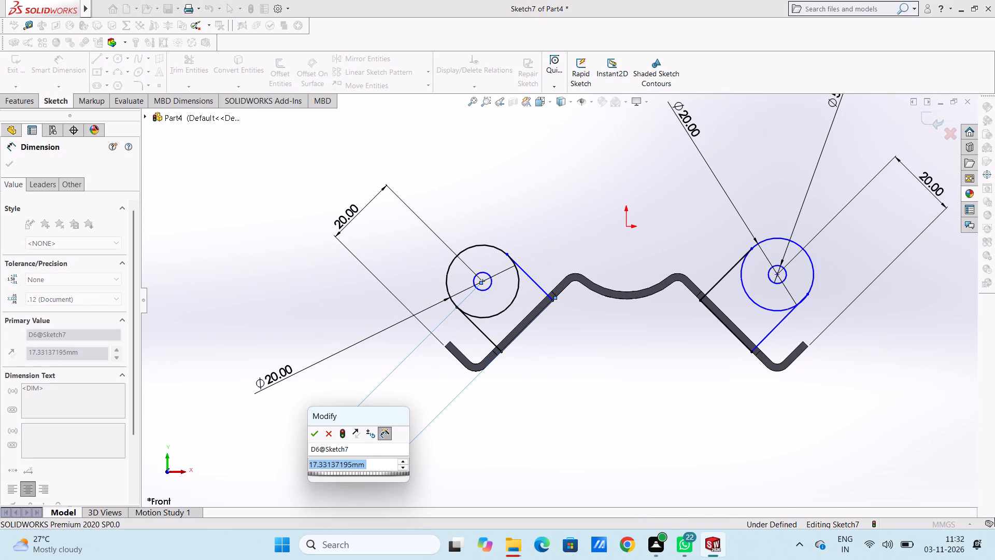
text(14)
key(Return)
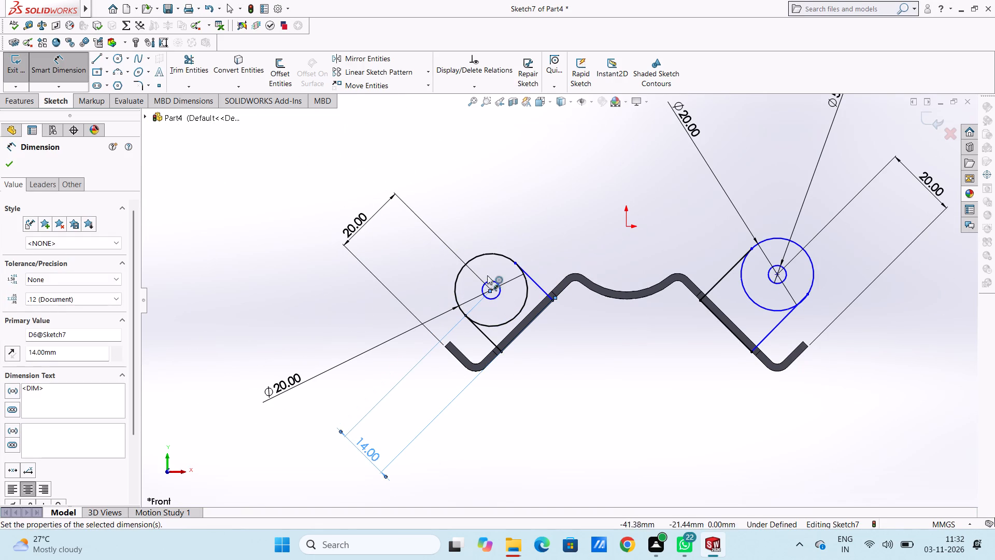
click(516, 199)
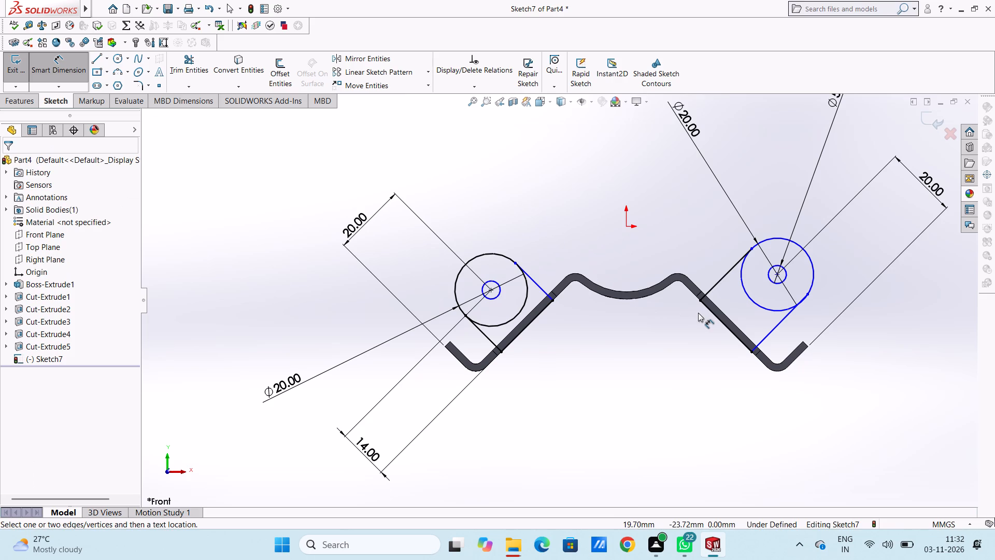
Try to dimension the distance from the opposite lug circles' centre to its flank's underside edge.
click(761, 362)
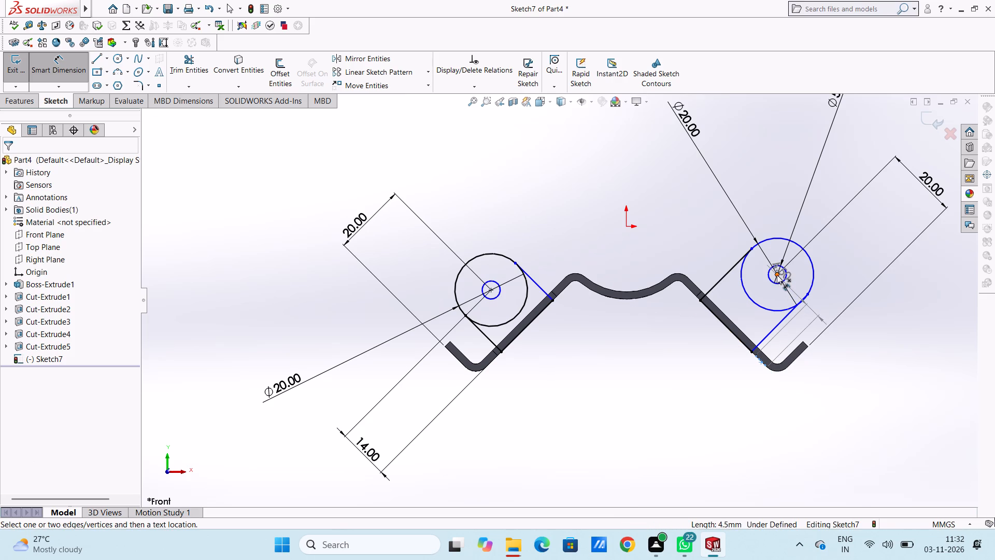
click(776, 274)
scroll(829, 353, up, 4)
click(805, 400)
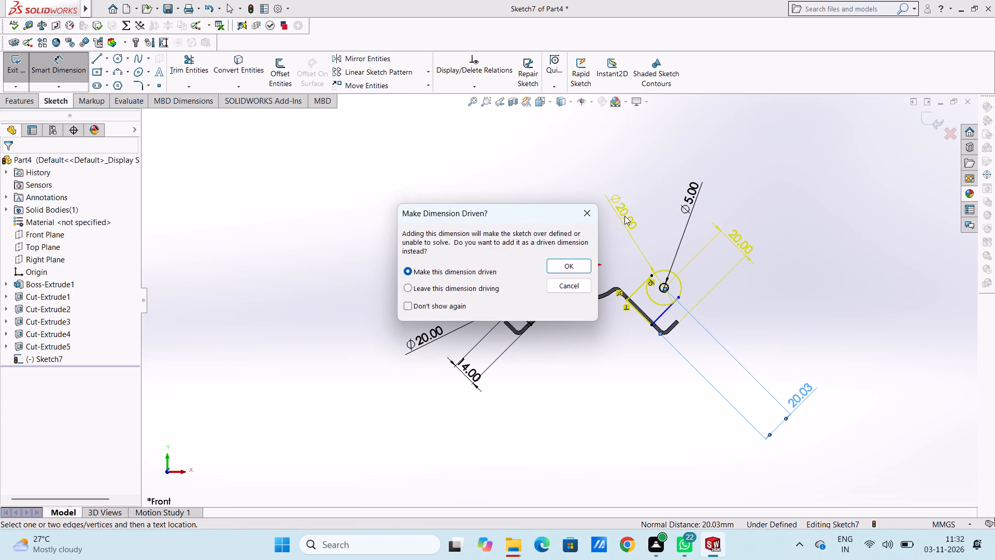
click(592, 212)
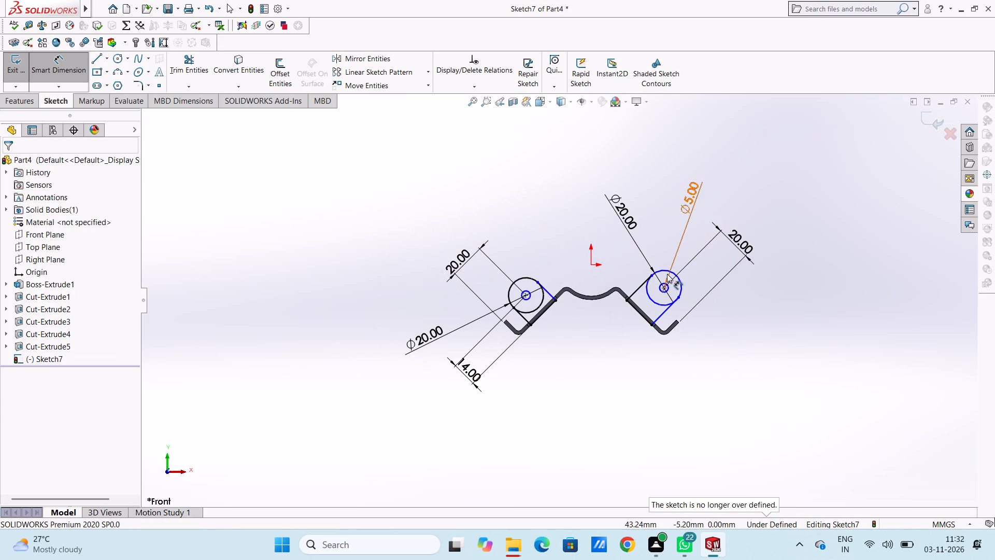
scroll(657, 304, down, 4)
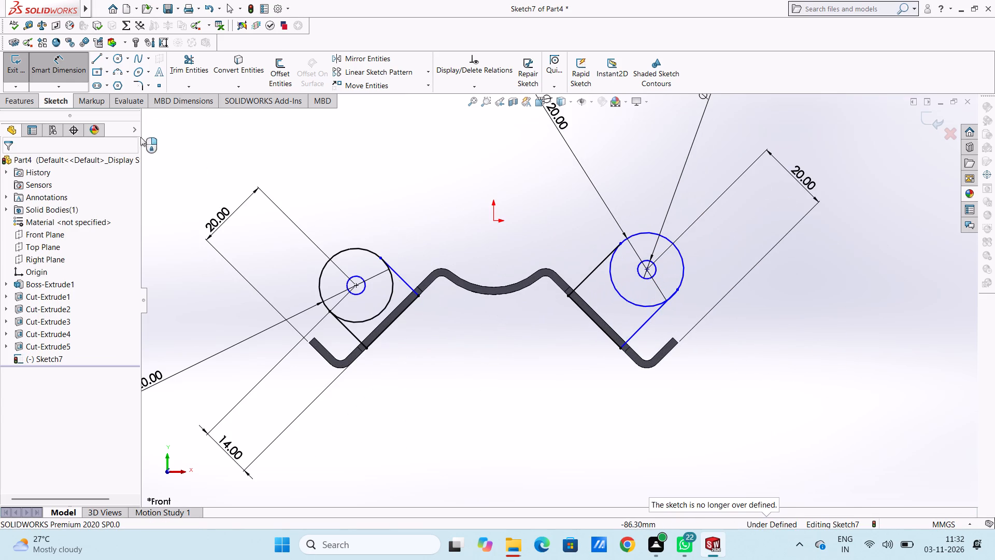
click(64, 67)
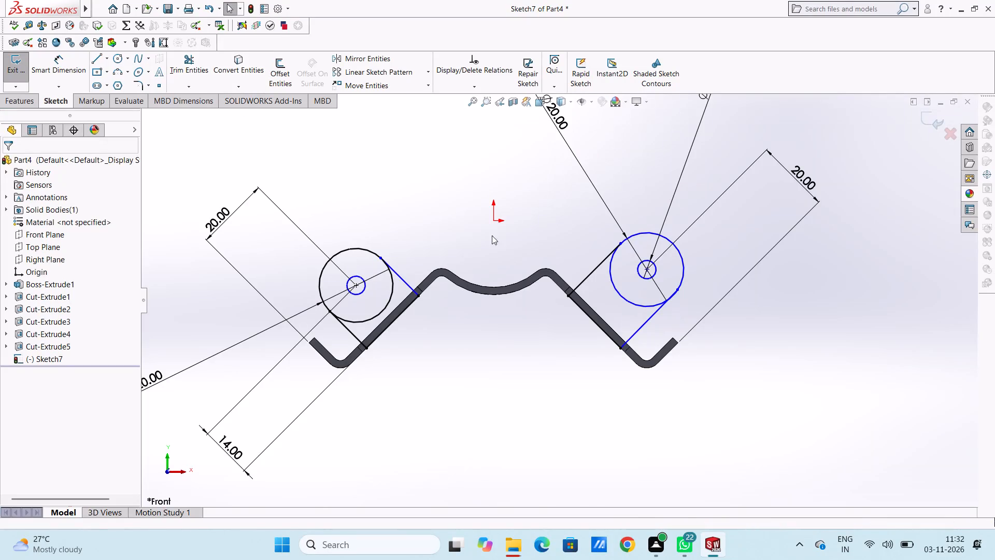
Delete the upper side line joining the right-hand flank to its 20 mm lug circle.
click(587, 278)
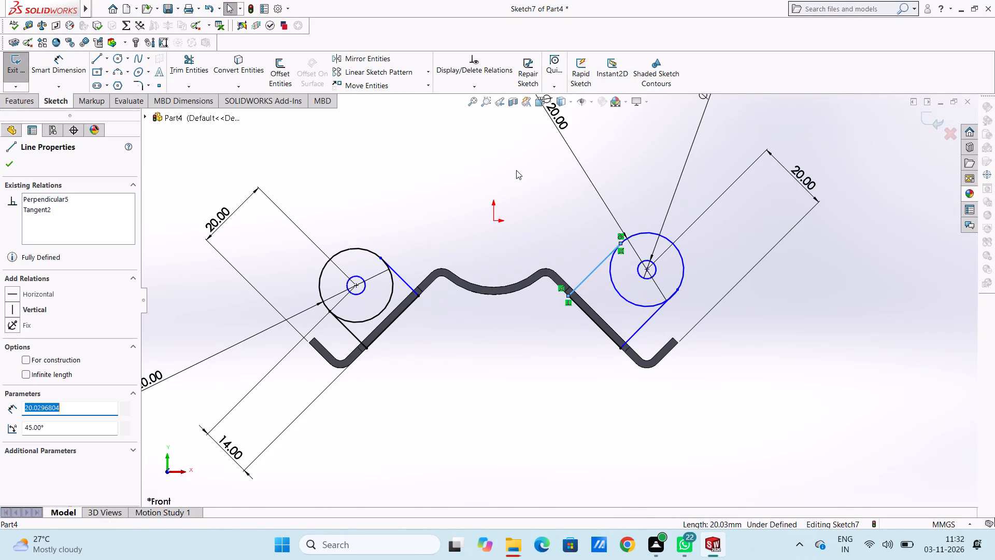
right_click(516, 170)
click(553, 309)
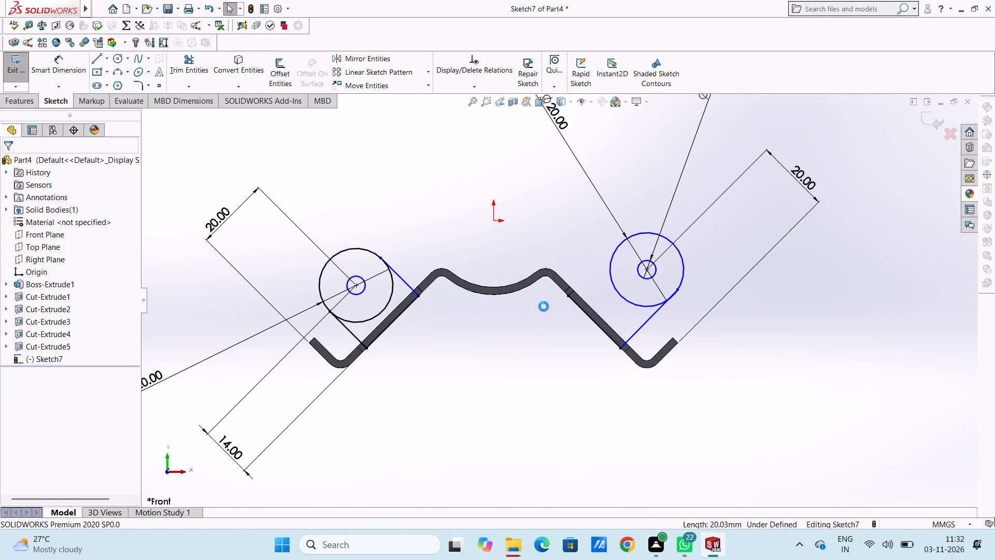
Dimension the right-hand lug circles' centre 15 mm from the underside edge of its flank.
click(58, 66)
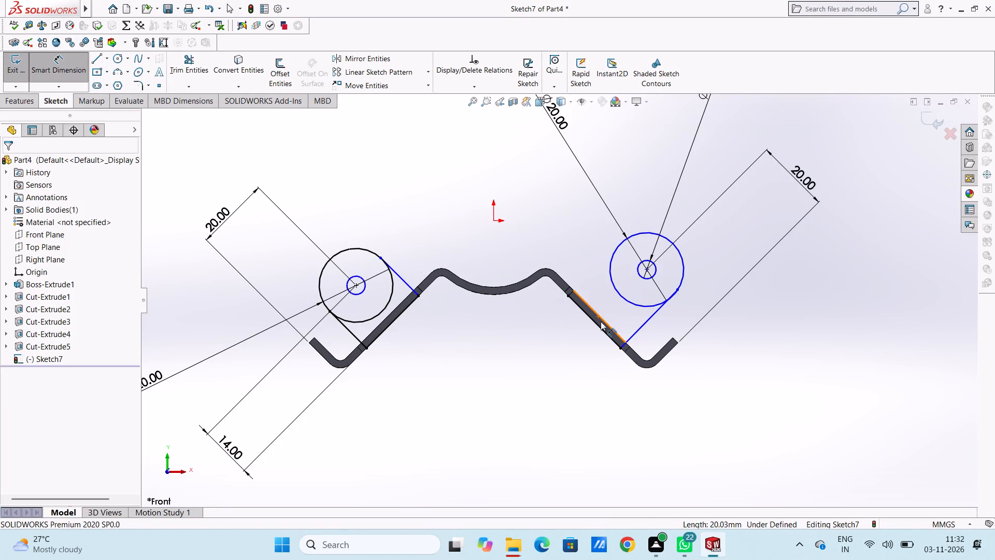
click(631, 358)
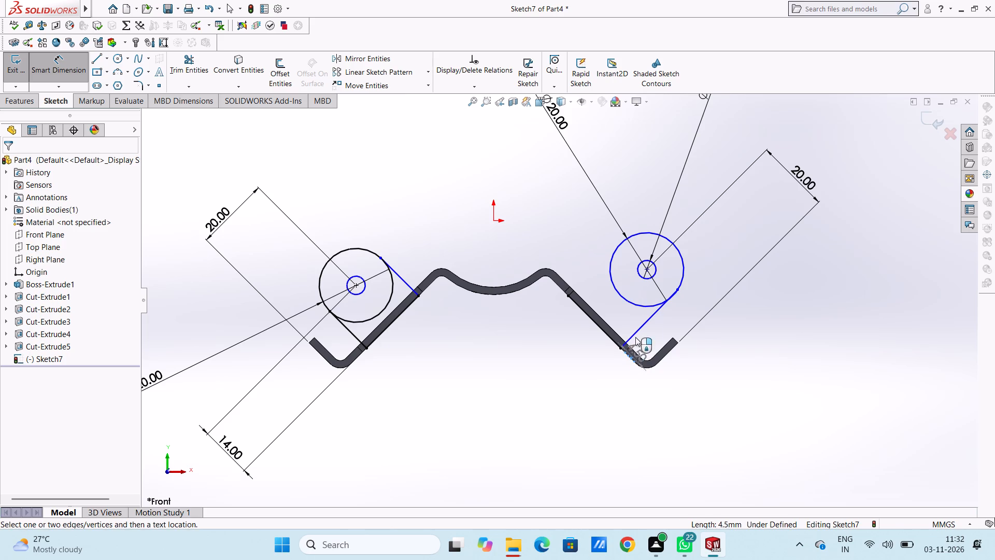
click(644, 266)
click(645, 269)
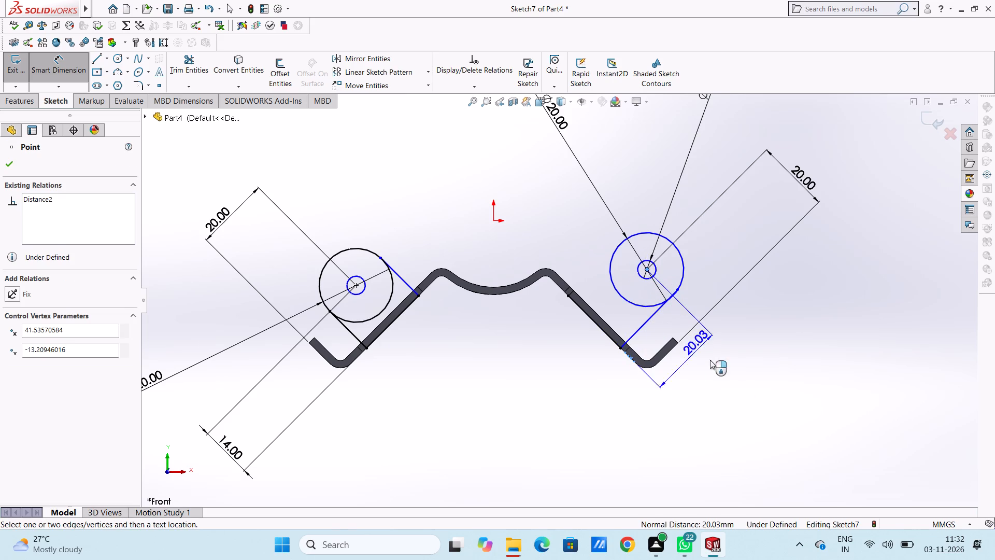
click(777, 426)
text(15)
key(Return)
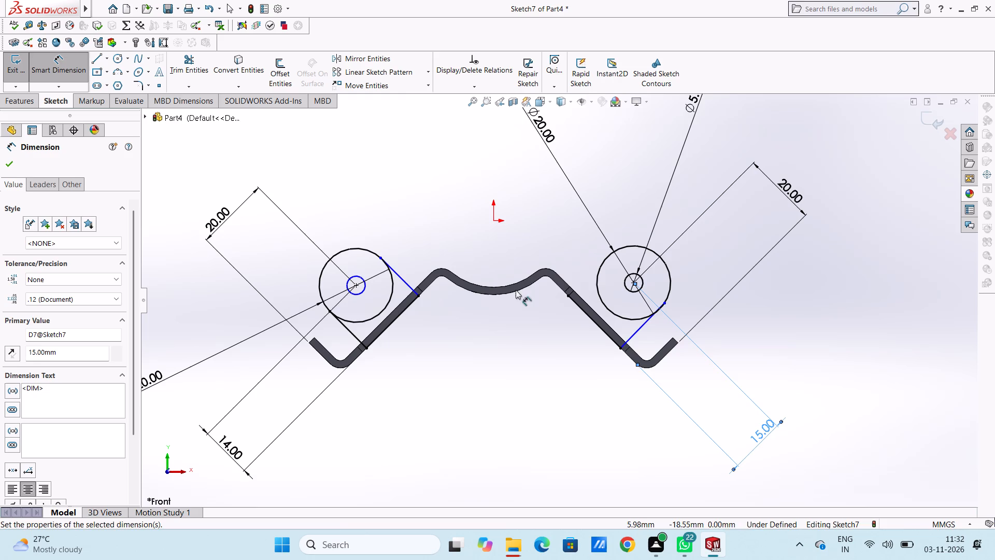
click(528, 361)
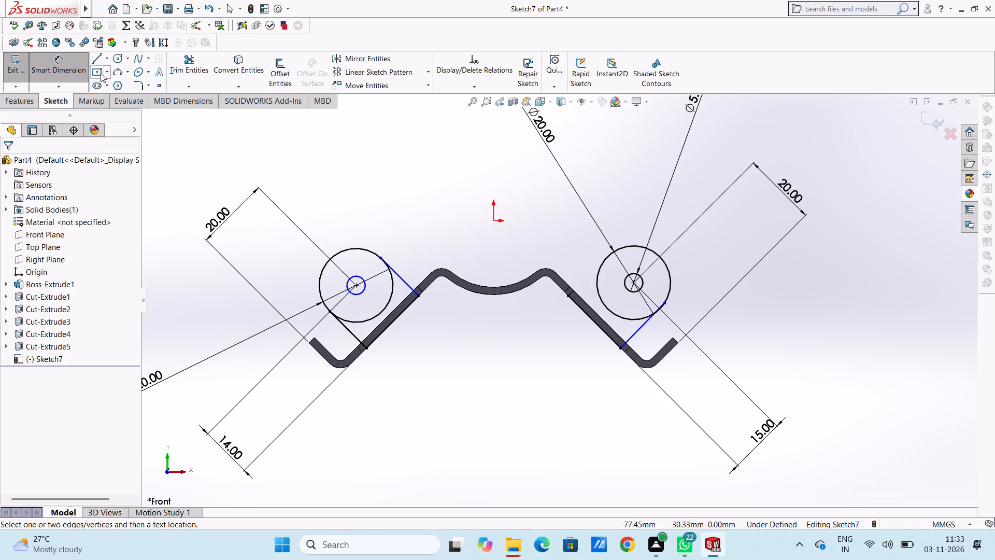
Draw a line about 15 mm long from the right-hand flank's upper notch corner, perpendicular to the flank, to the 20 mm lug circle.
click(95, 61)
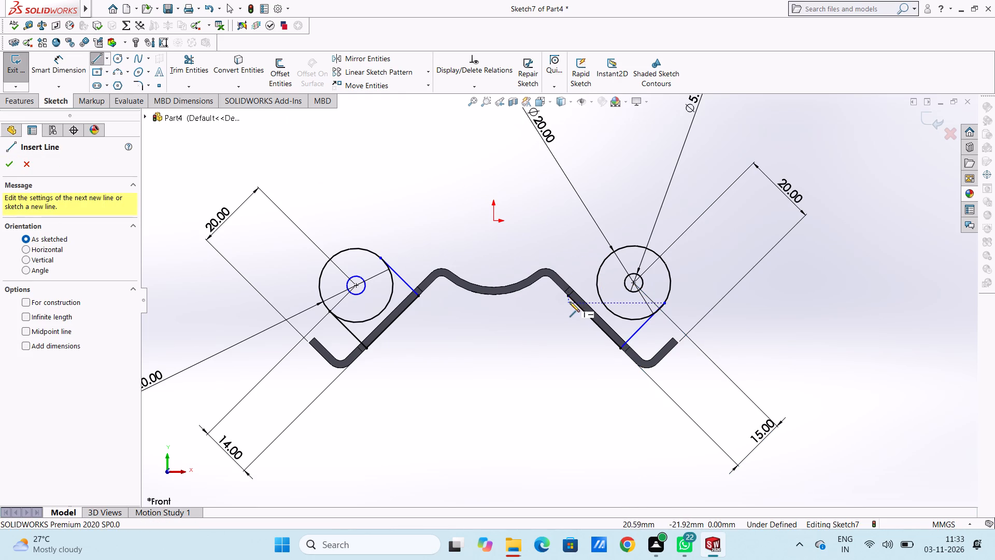
click(569, 298)
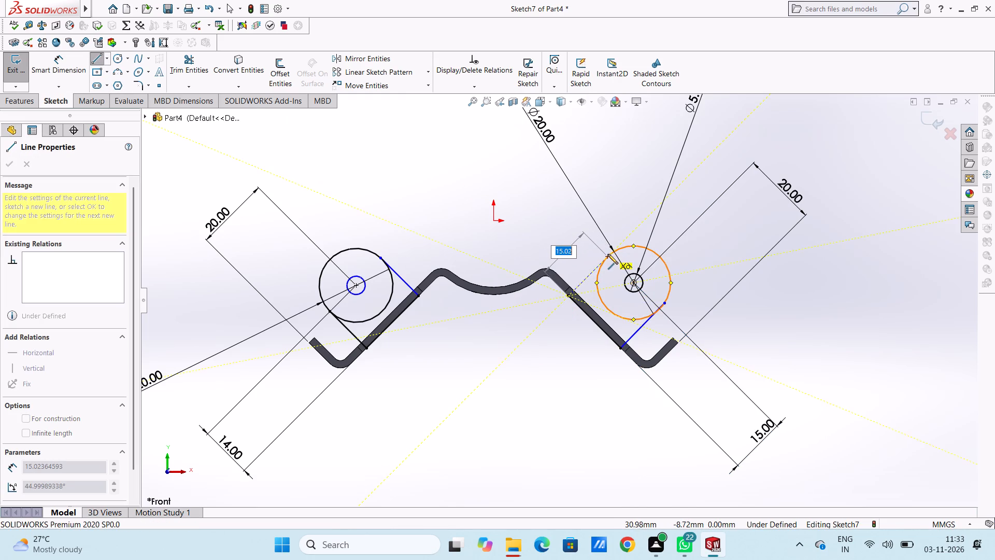
click(608, 255)
right_click(623, 147)
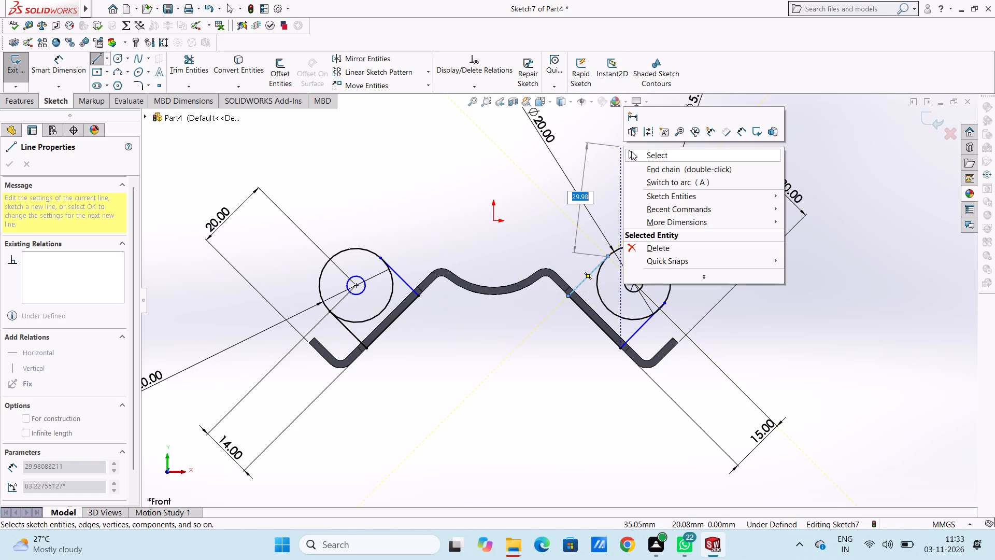
double_click(631, 151)
Make the left-hand lug's upper side line tangent to its 20 mm circle.
scroll(631, 239, up, 3)
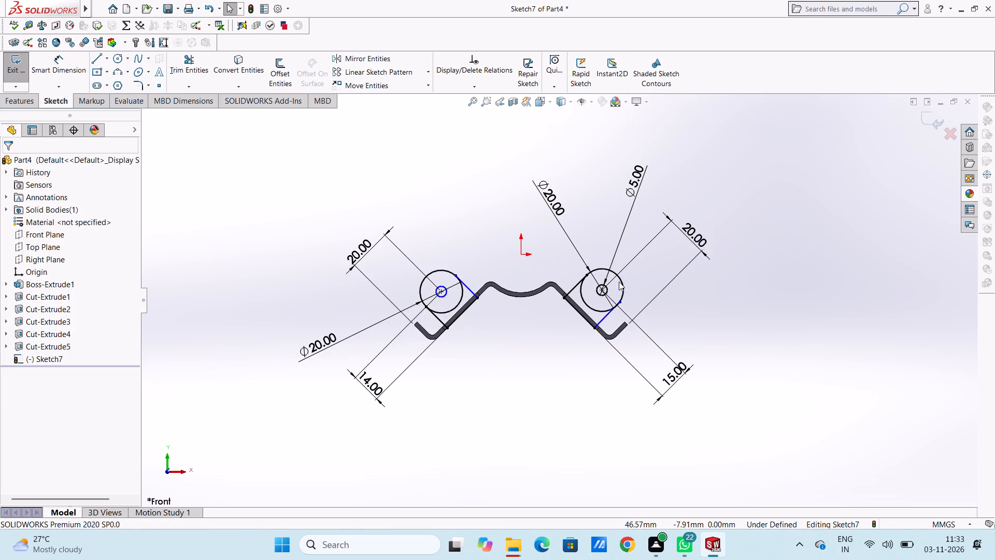
scroll(565, 327, down, 2)
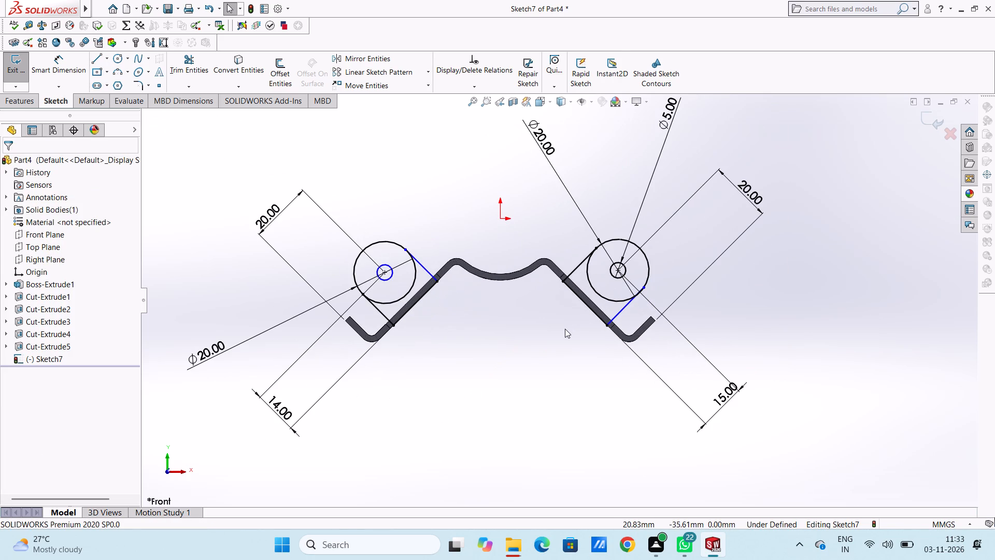
scroll(428, 323, down, 4)
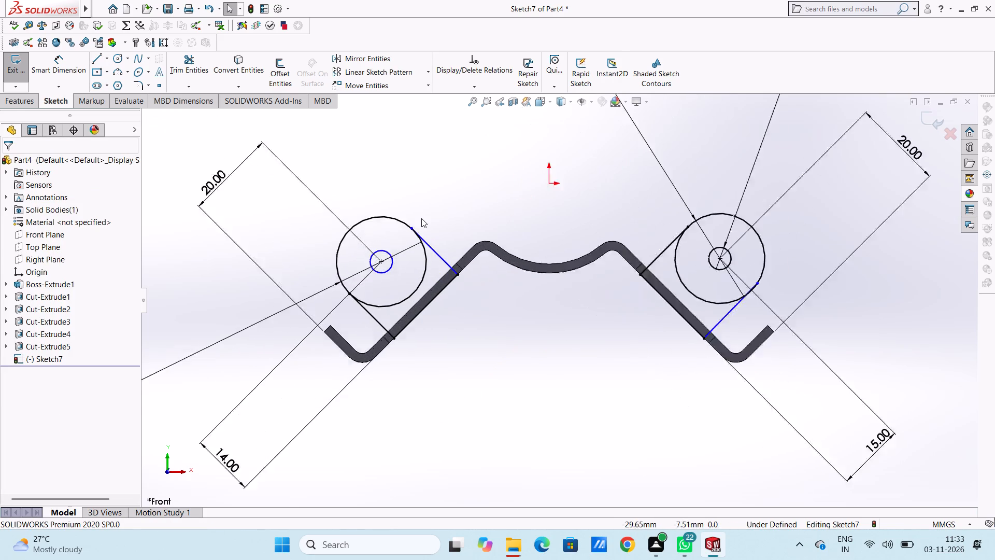
click(454, 272)
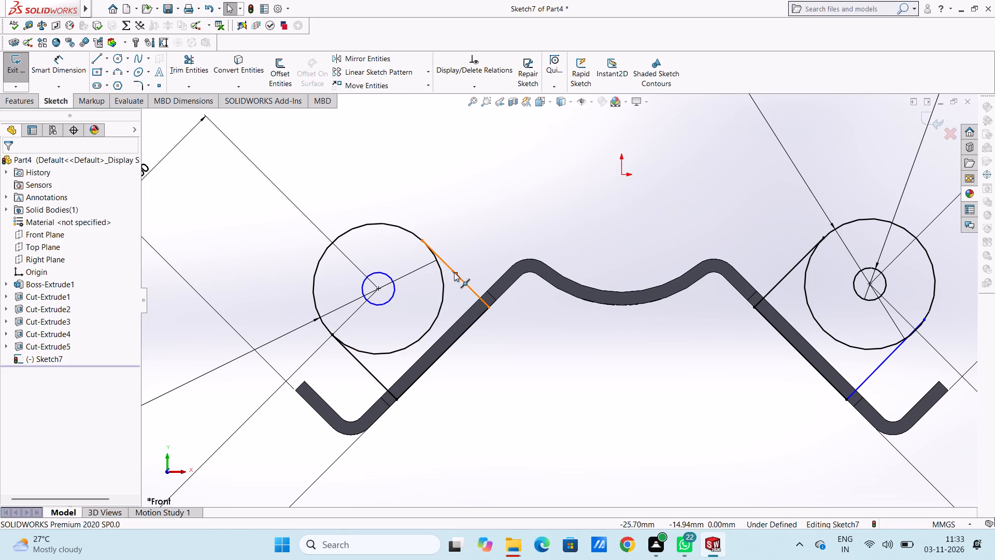
ctrl+click(443, 277)
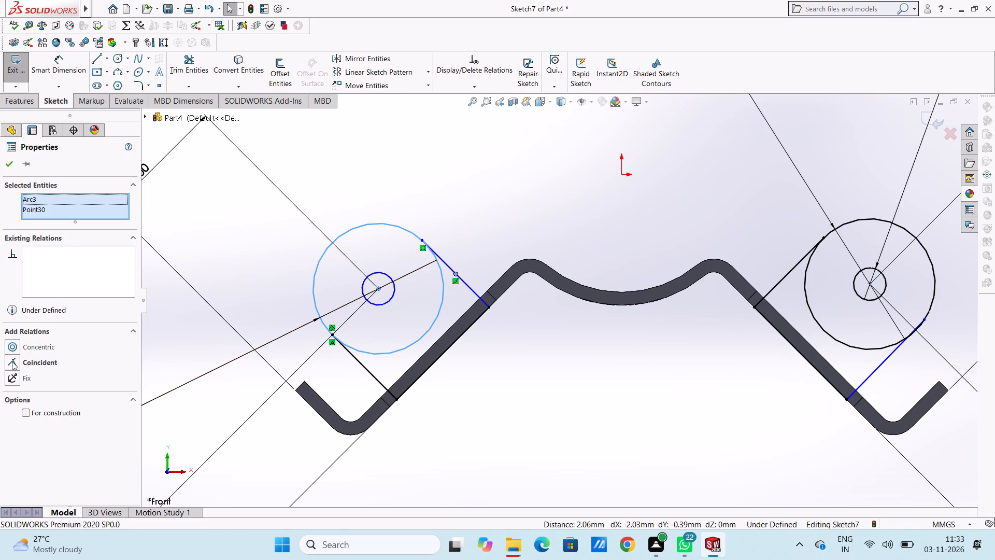
click(453, 195)
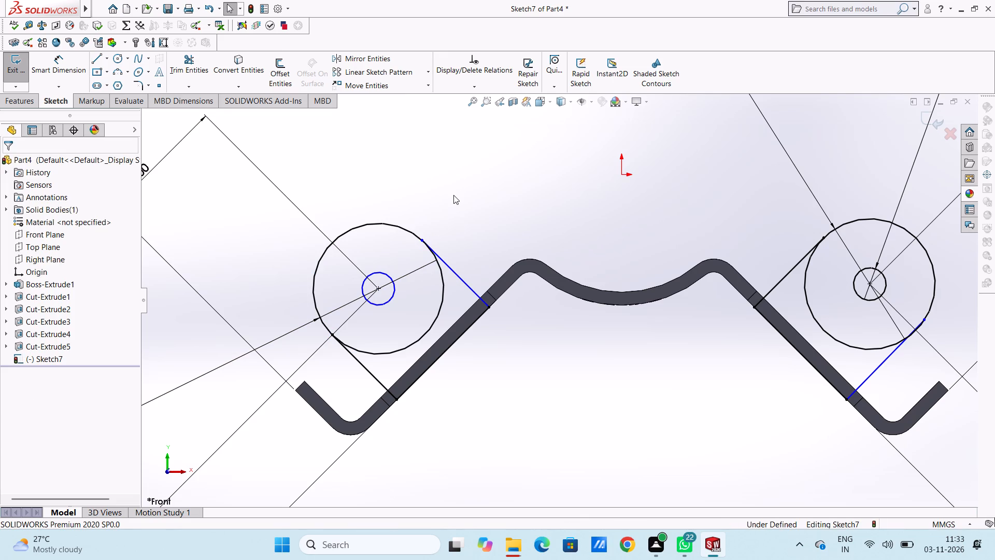
click(417, 237)
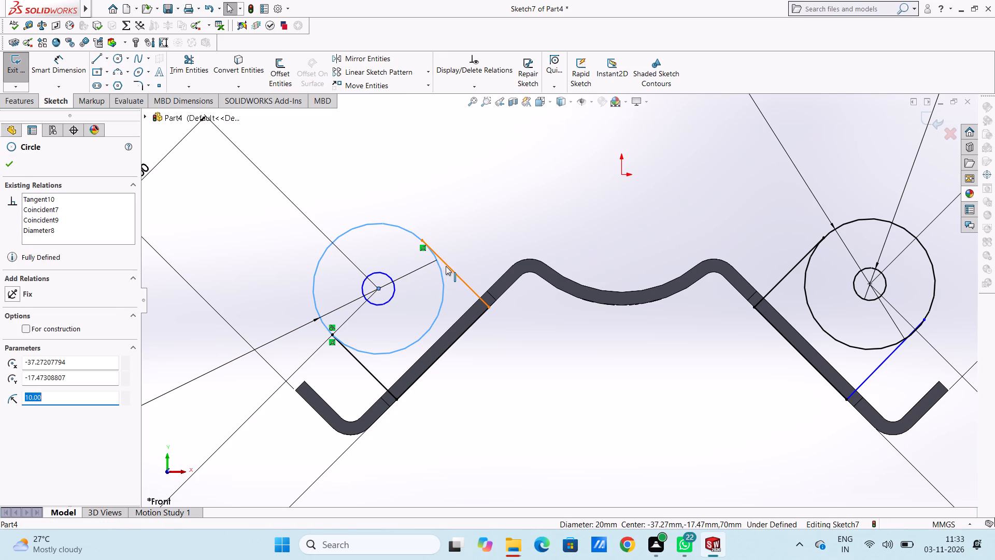
ctrl+click(446, 266)
click(9, 345)
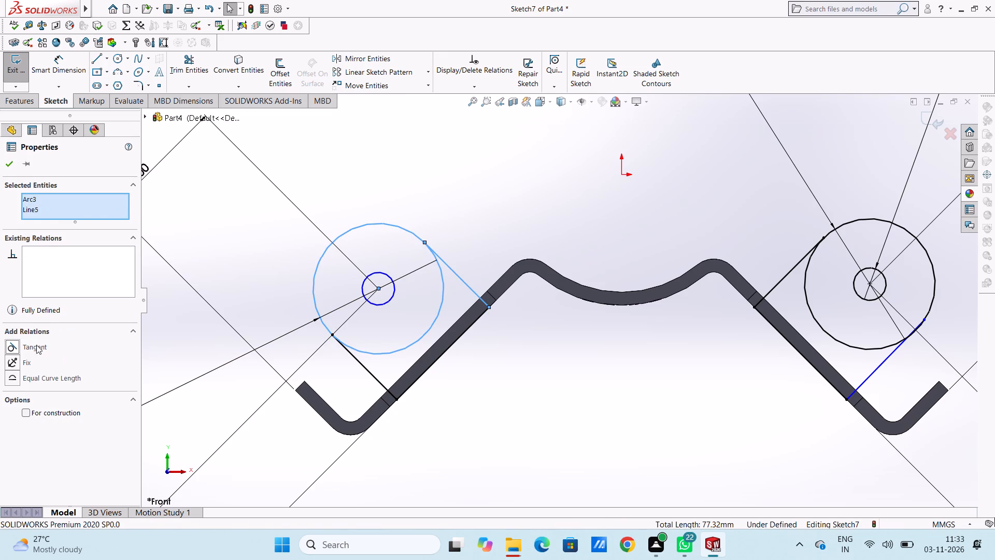
click(496, 207)
Make the right-hand lug's lower side line tangent to its 20 mm circle.
scroll(496, 207, up, 5)
scroll(644, 361, down, 2)
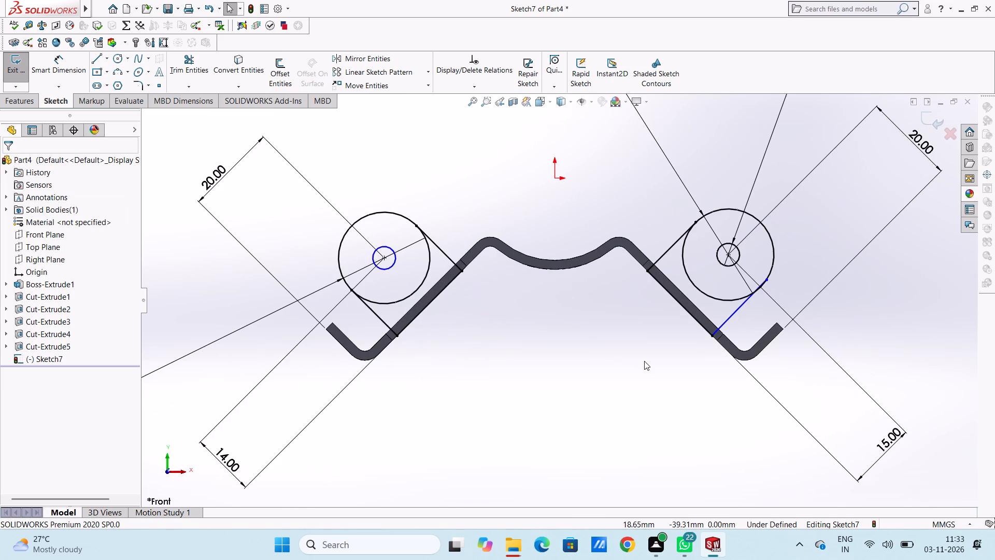
scroll(742, 324, down, 1)
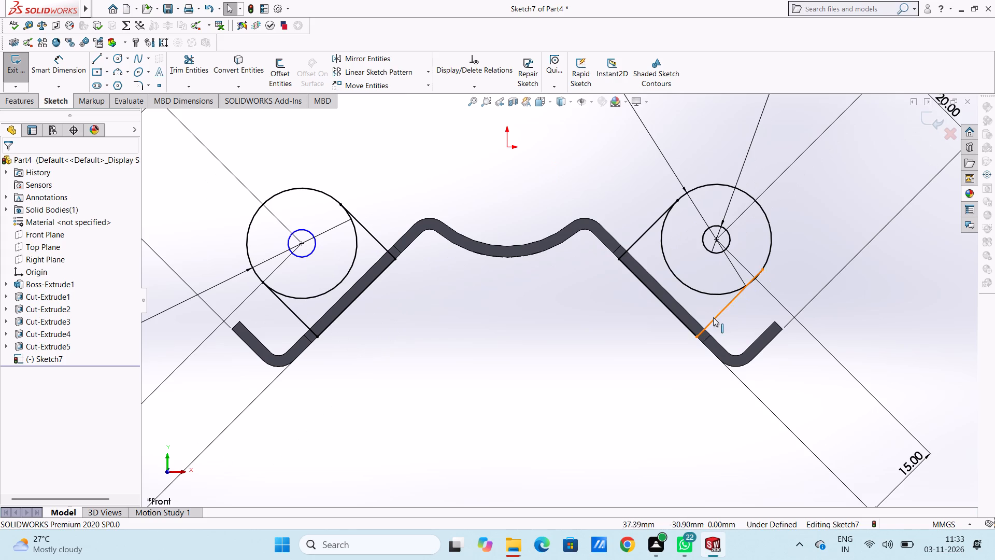
click(714, 316)
click(716, 316)
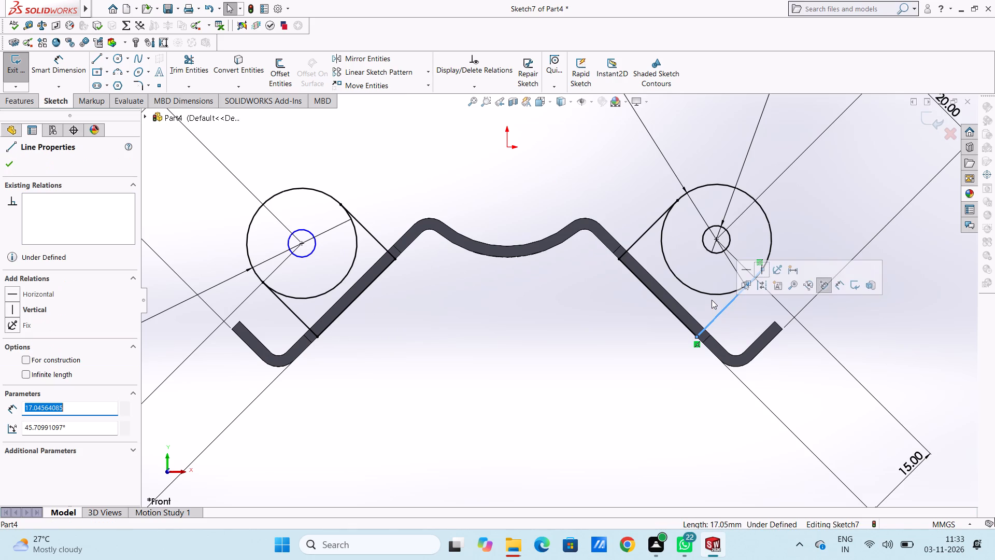
ctrl+click(712, 294)
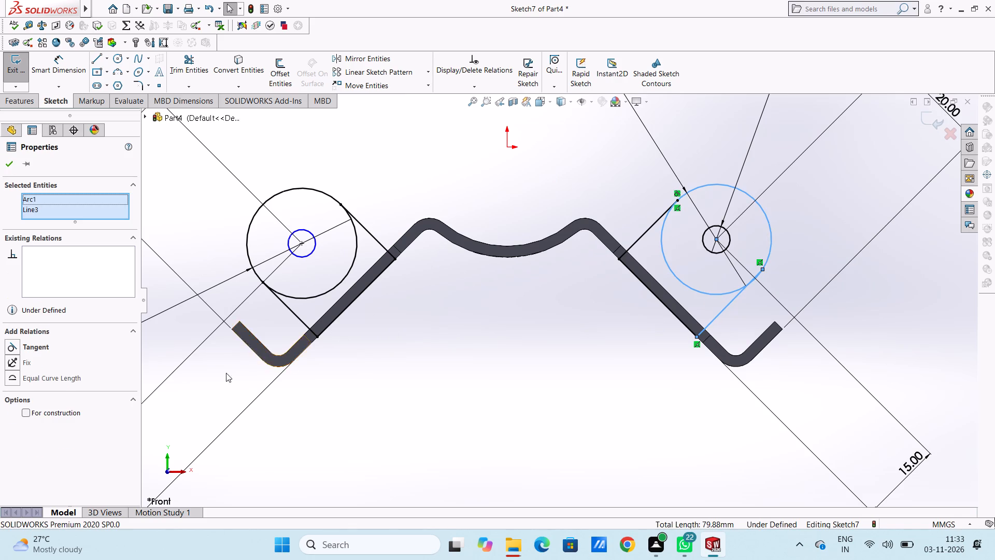
click(14, 347)
click(697, 415)
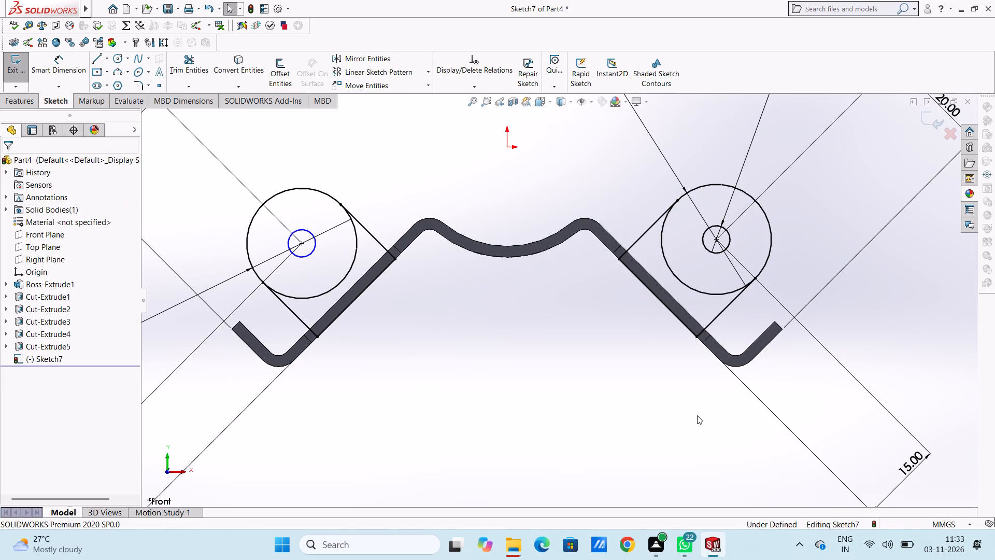
Dimension the left-hand lug's inner hole circle with a 5 mm diameter.
scroll(630, 362, up, 4)
scroll(553, 346, up, 3)
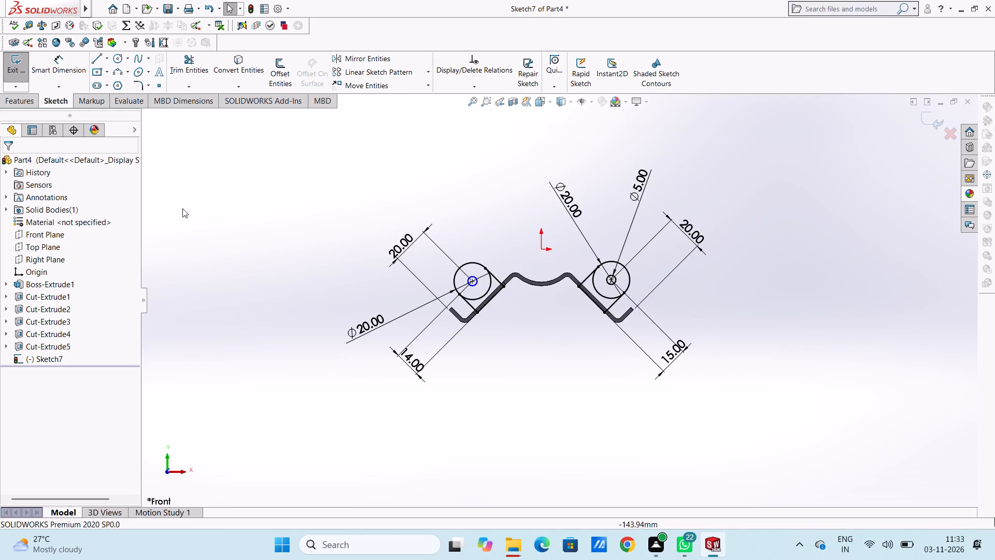
click(78, 69)
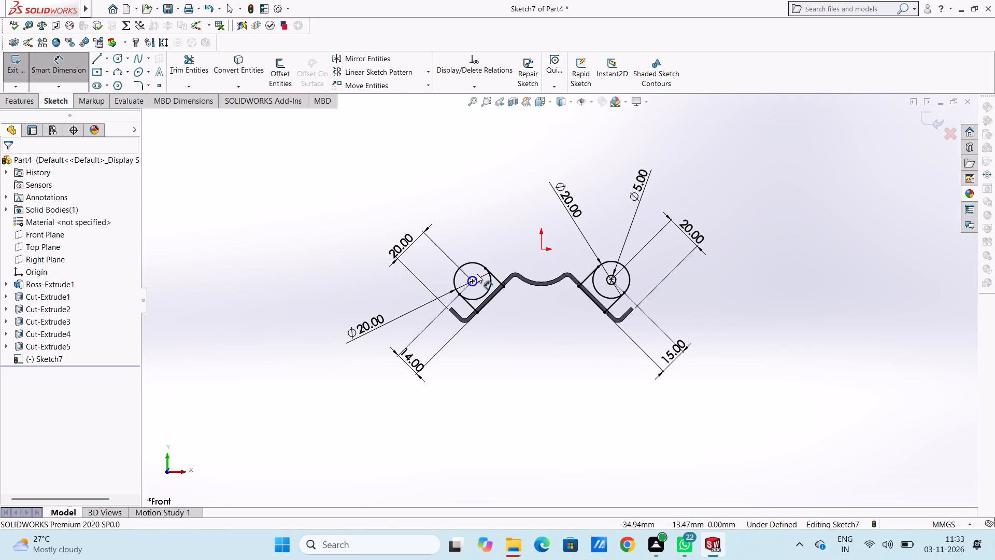
click(474, 286)
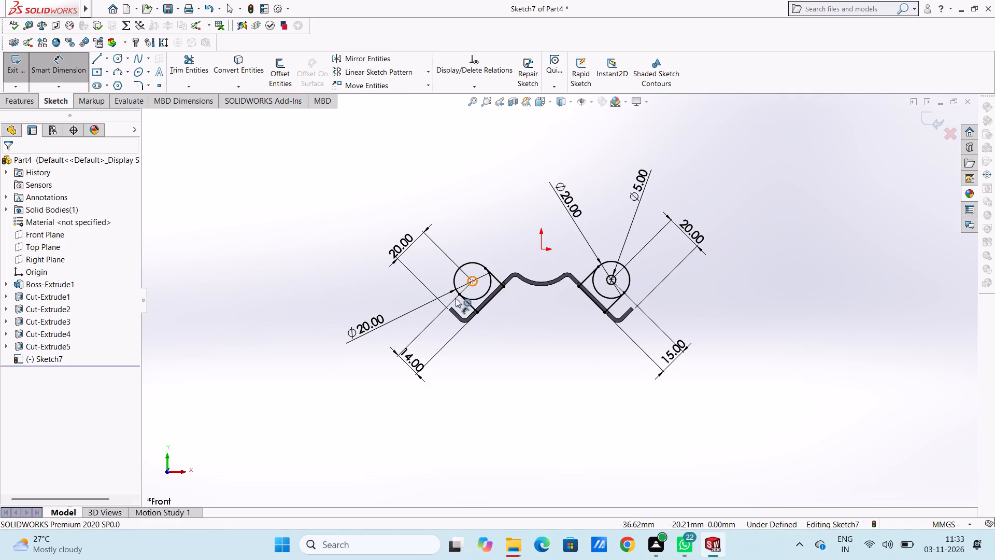
click(278, 400)
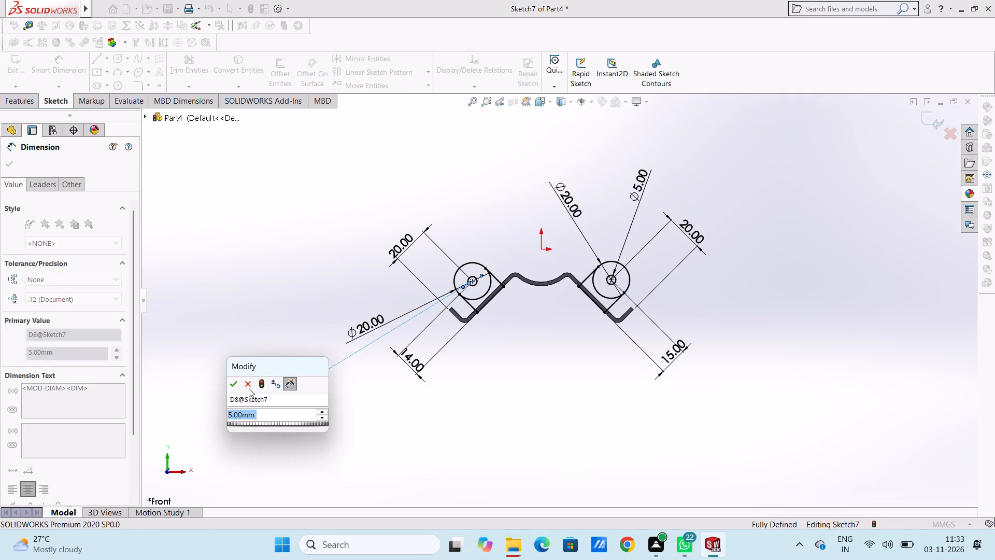
click(236, 381)
click(285, 321)
middle_drag(489, 190, 489, 191)
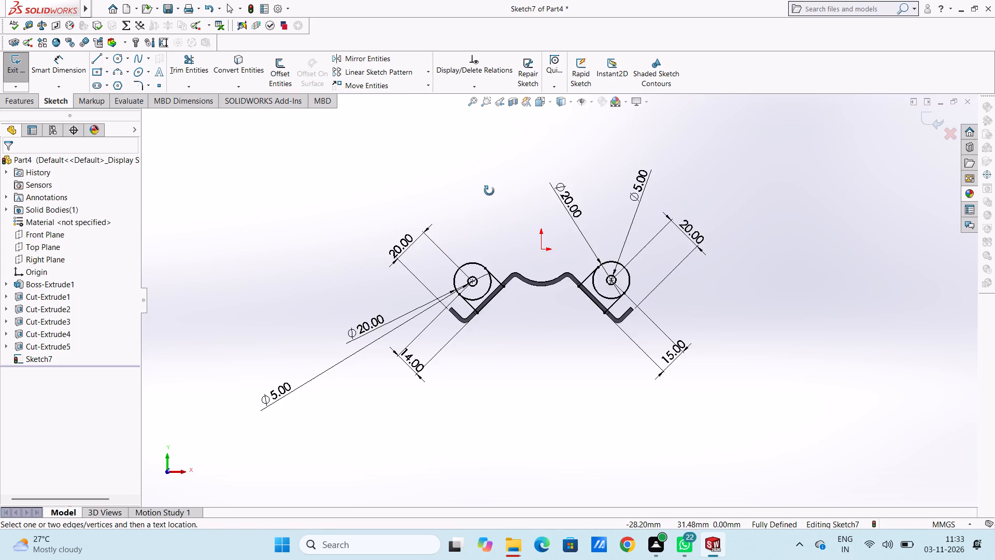
middle_drag(489, 191, 449, 235)
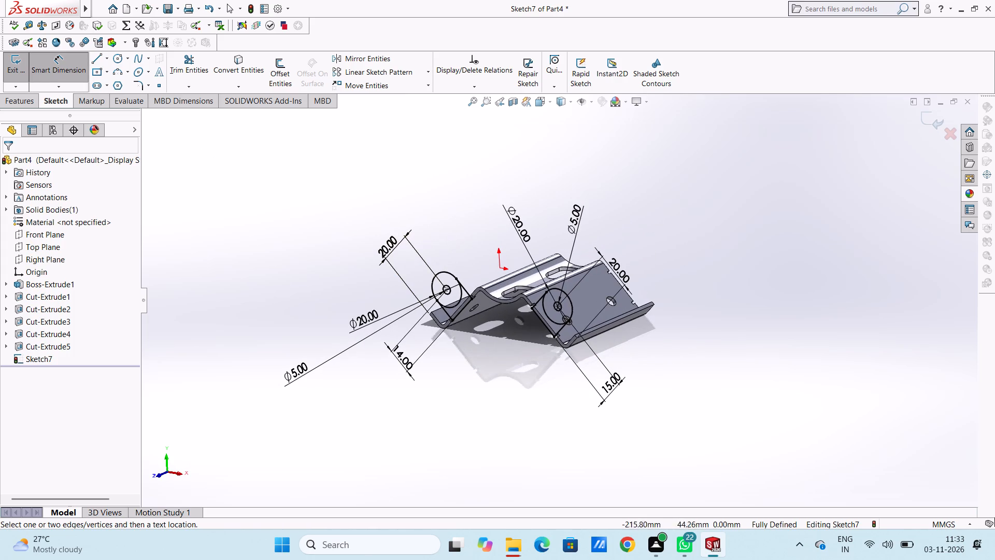
click(72, 71)
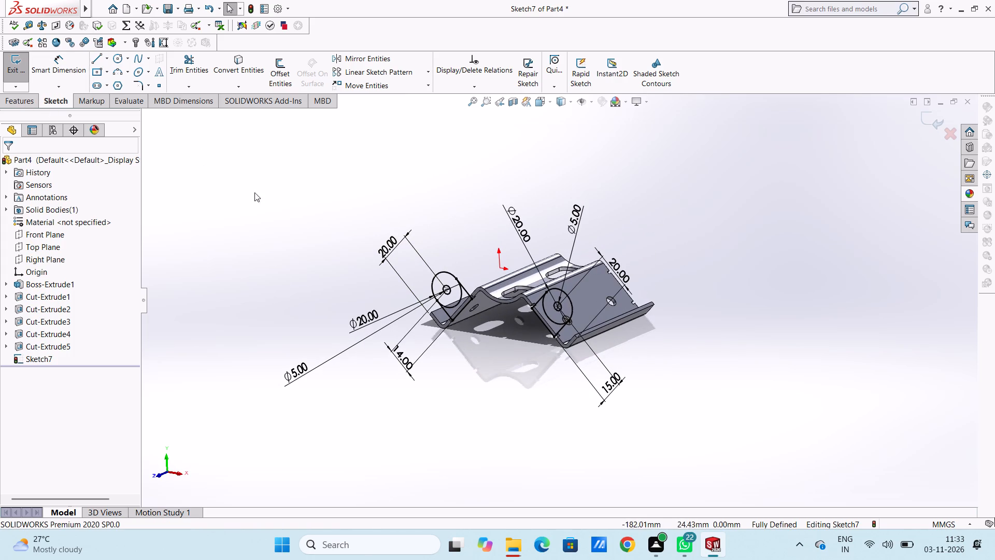
Extrude both rounded lug profiles as a merged 2 mm blind boss, selecting all their regions except the 5 mm hole circles.
scroll(557, 349, down, 4)
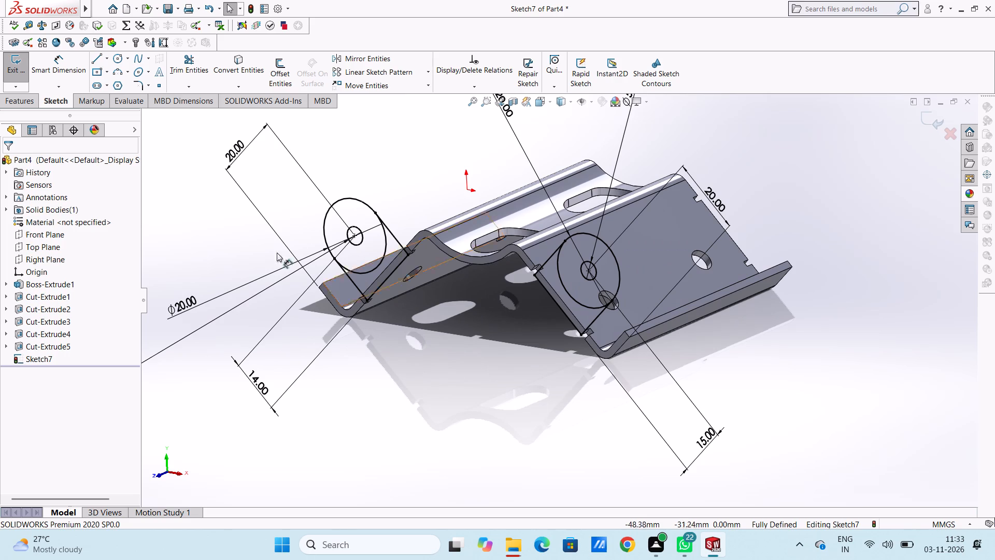
click(19, 100)
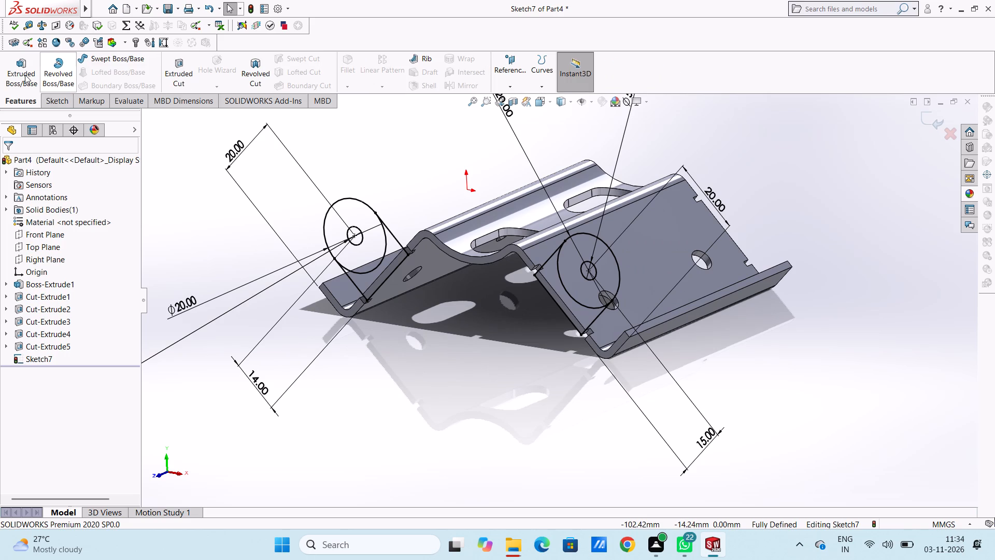
click(7, 74)
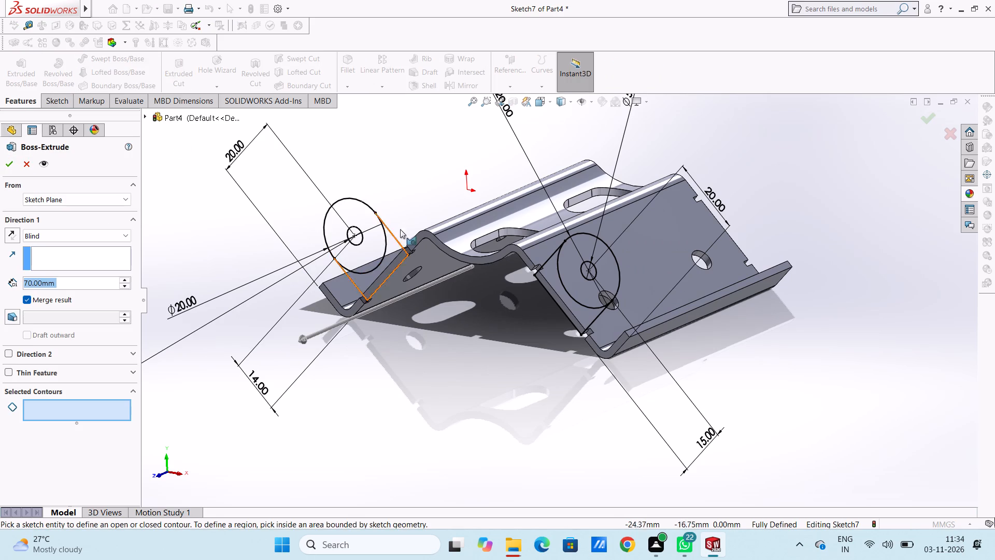
click(369, 241)
click(389, 248)
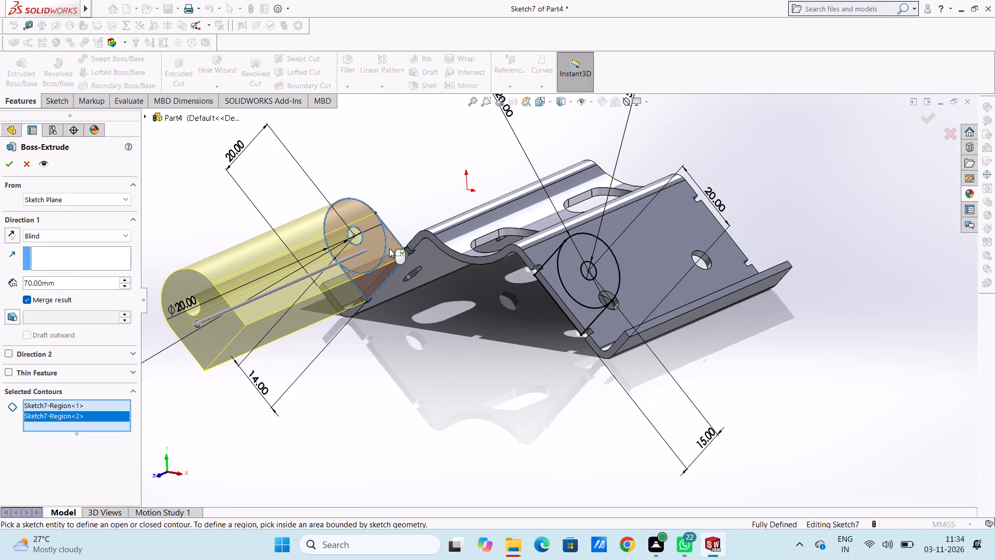
click(555, 277)
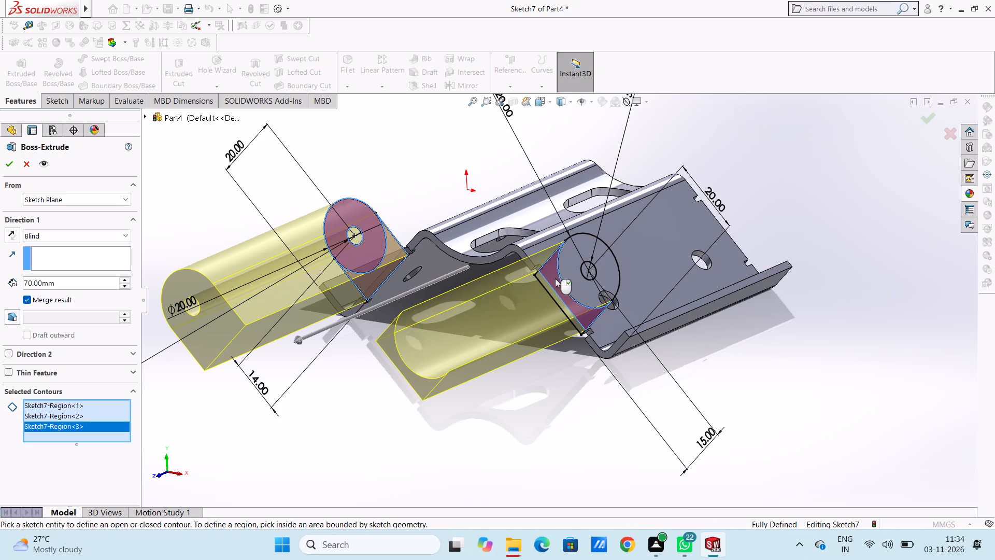
click(578, 270)
middle_drag(570, 396, 576, 355)
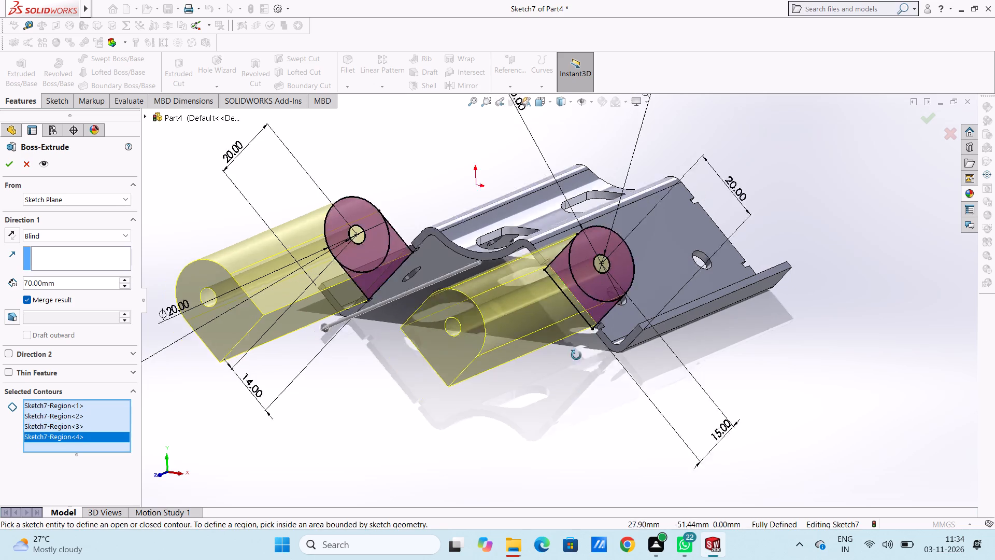
middle_drag(576, 355, 587, 297)
scroll(569, 216, down, 5)
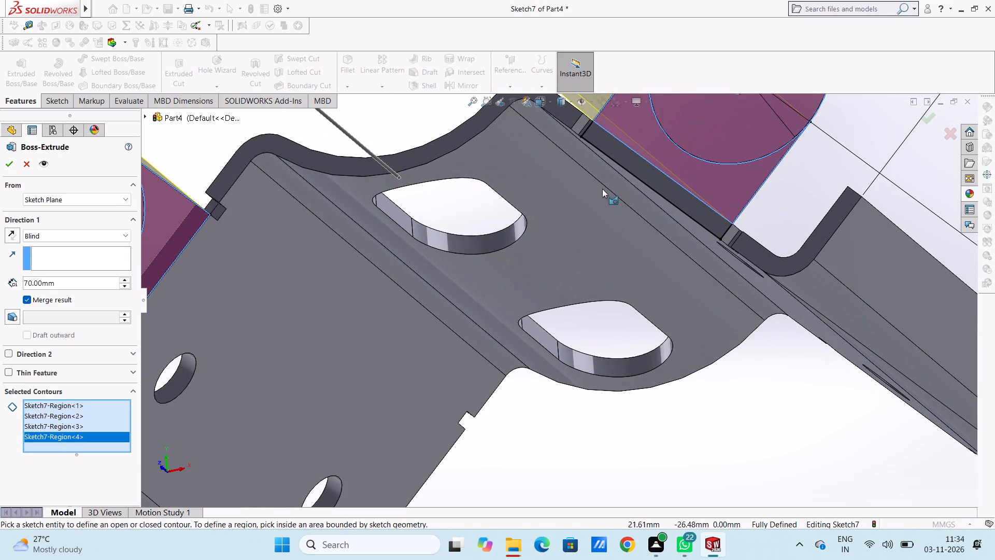
click(657, 179)
scroll(624, 222, up, 4)
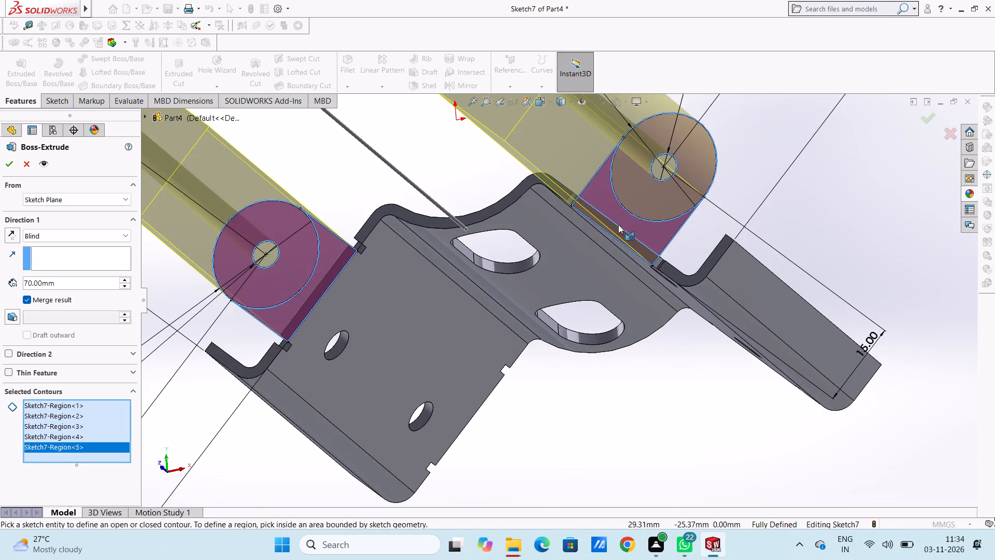
middle_drag(579, 253, 588, 297)
scroll(583, 263, up, 1)
scroll(561, 311, up, 3)
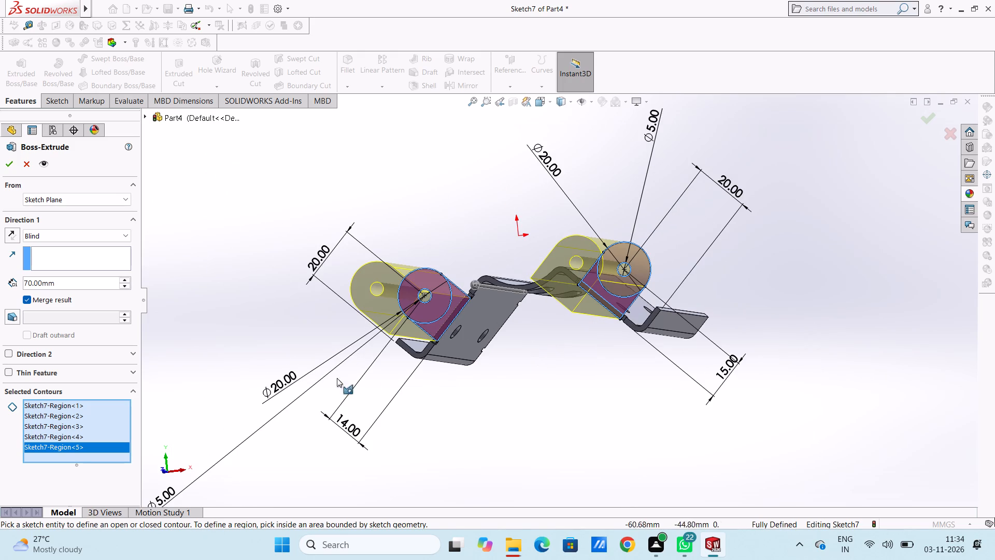
double_click(97, 281)
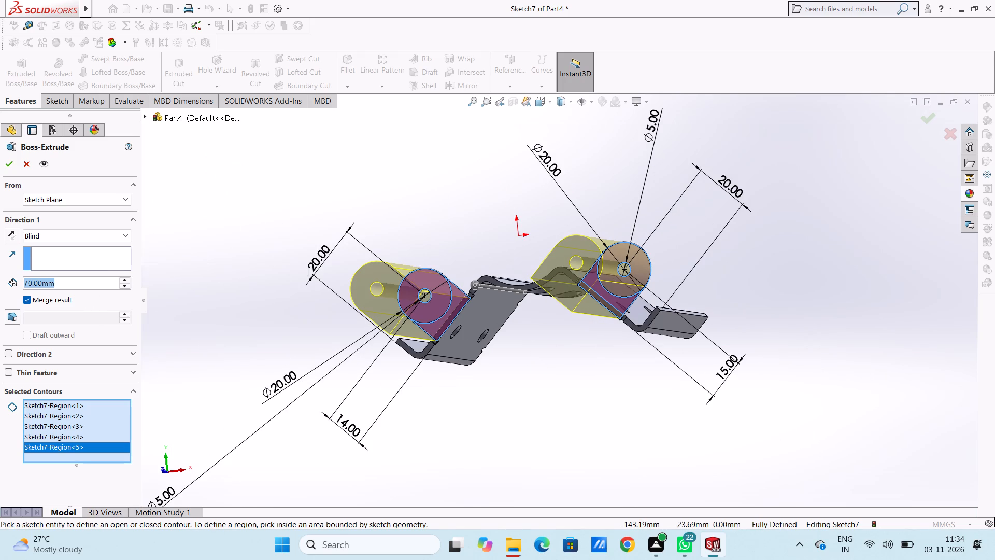
key(2)
key(Return)
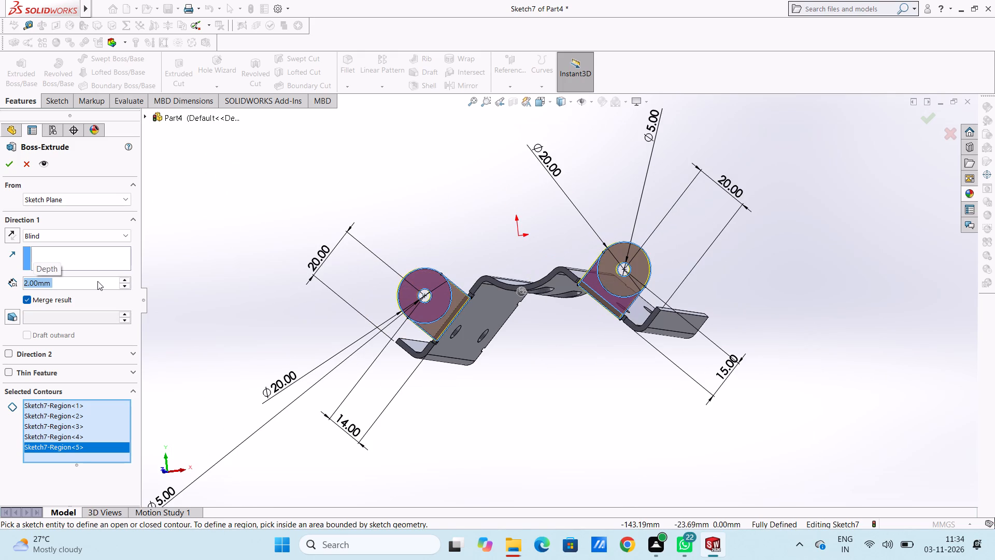
click(10, 168)
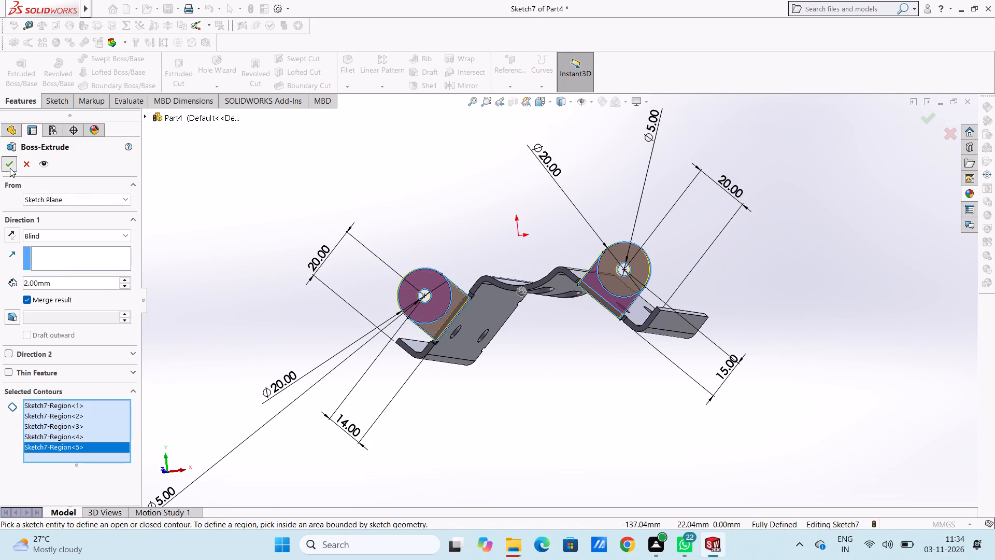
click(409, 200)
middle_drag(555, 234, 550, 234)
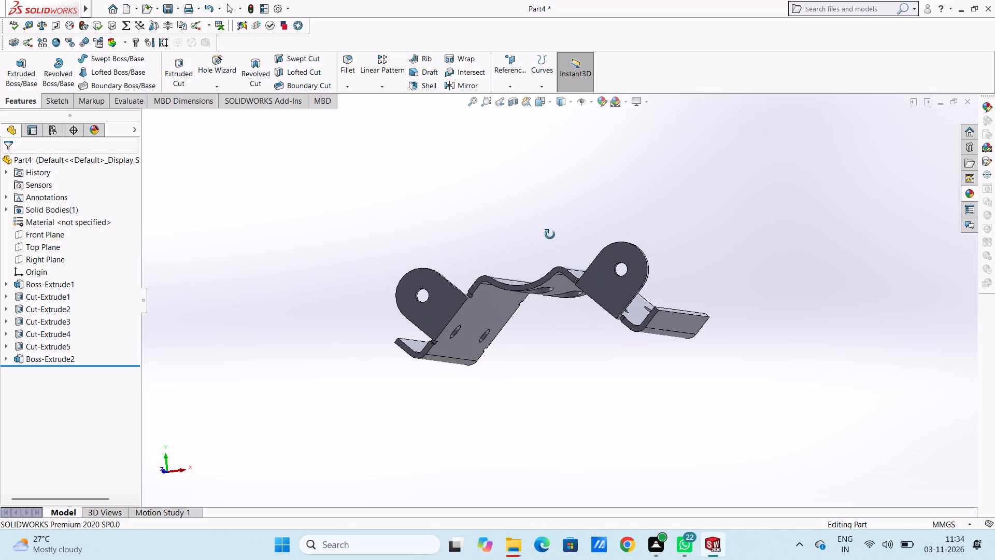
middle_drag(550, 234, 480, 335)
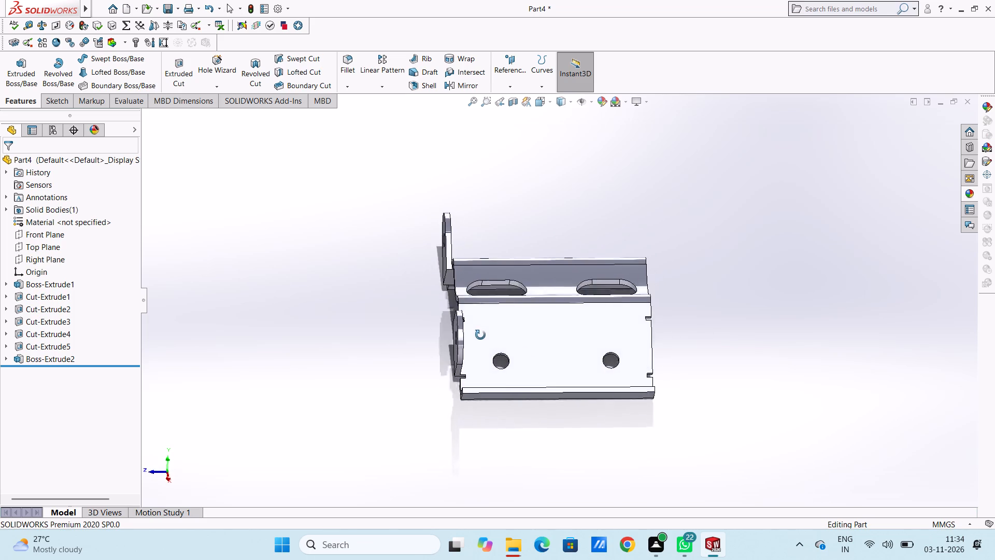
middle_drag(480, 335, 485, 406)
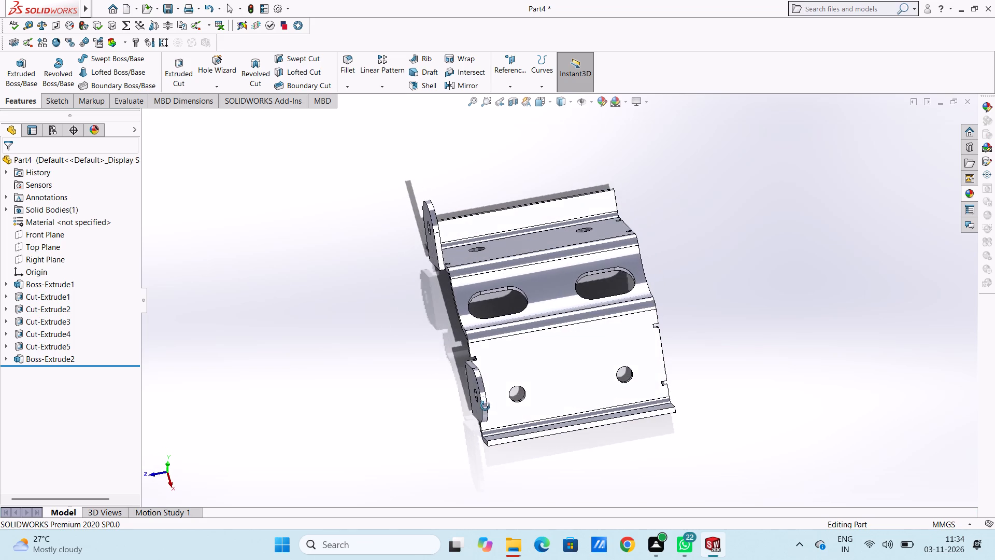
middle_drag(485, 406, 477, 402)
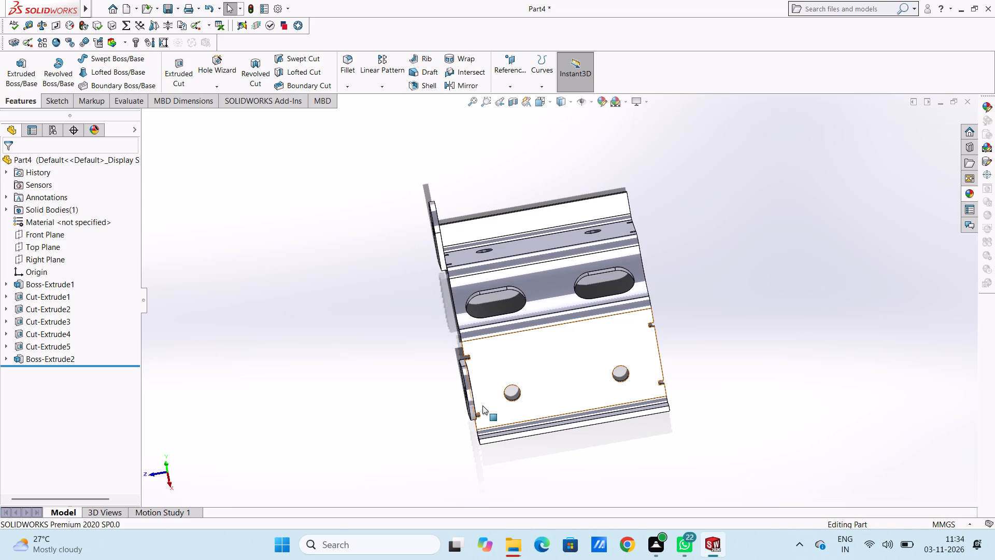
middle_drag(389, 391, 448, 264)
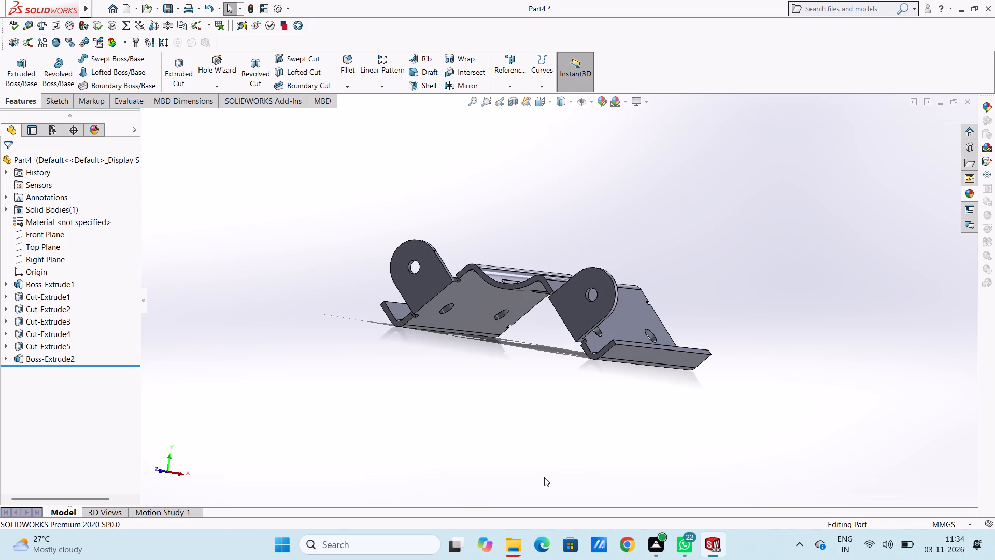
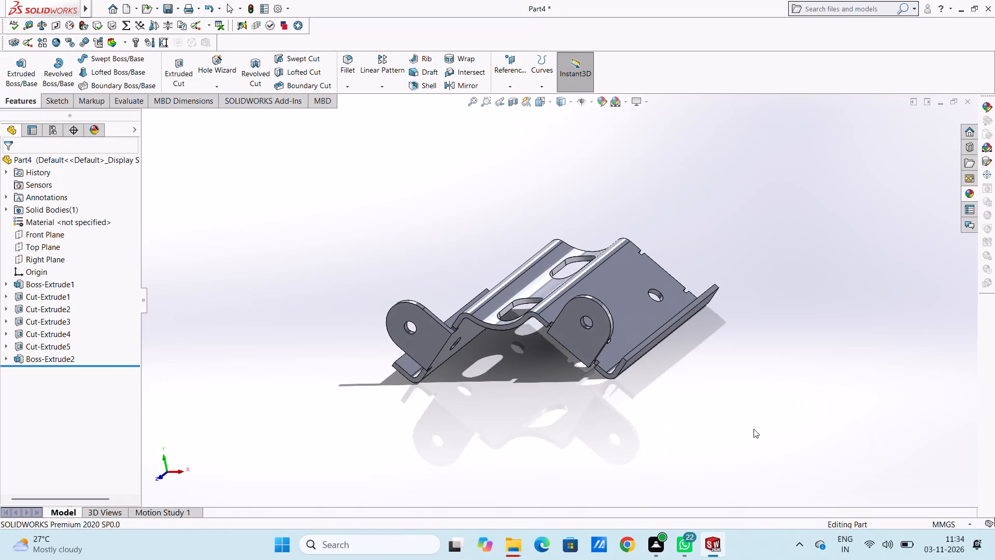
Start a new sketch on the bracket's rear end face, selected at one of the sloped webs, in the Back view.
middle_drag(757, 431, 663, 370)
middle_drag(716, 399, 616, 395)
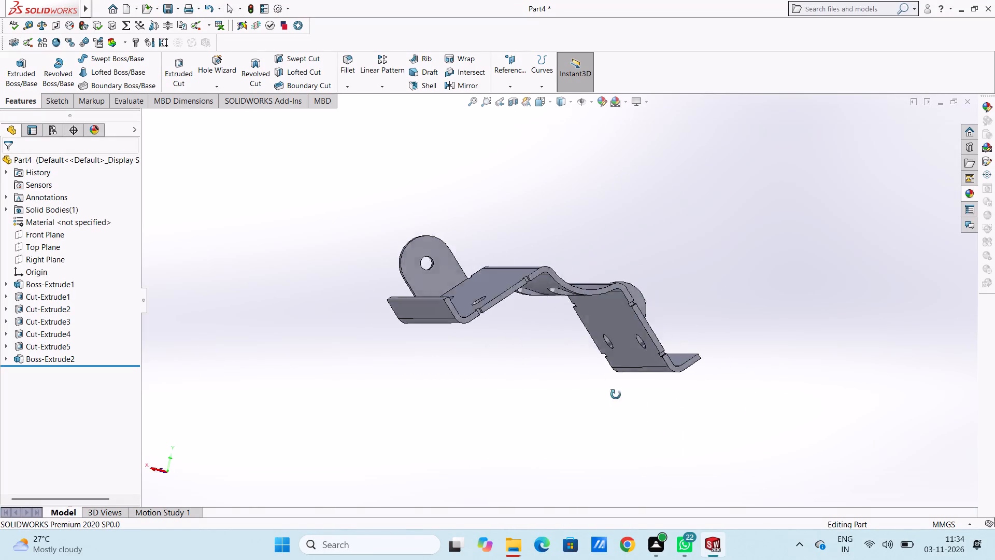
middle_drag(616, 395, 801, 478)
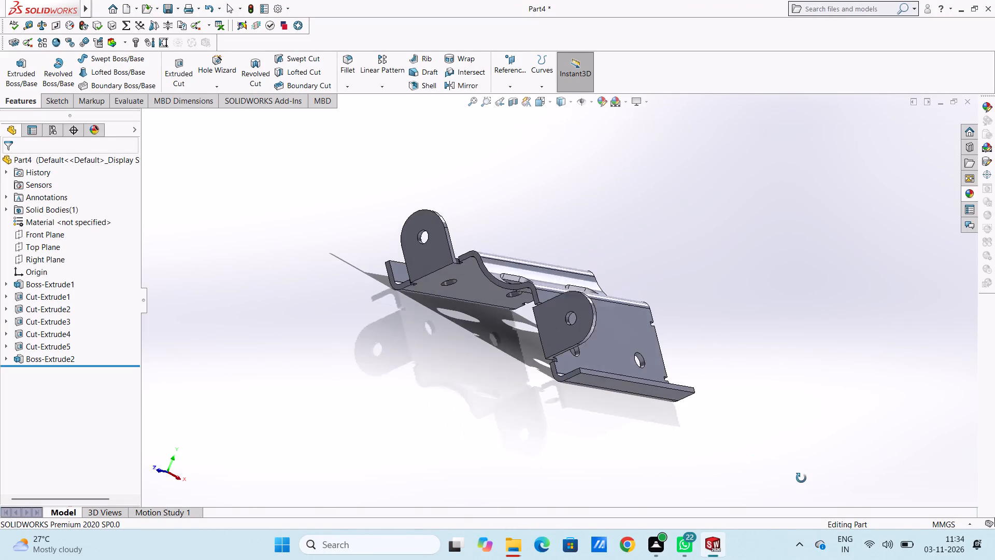
middle_drag(801, 478, 803, 480)
middle_drag(689, 394, 769, 440)
middle_drag(592, 403, 612, 385)
key(ctrl+1)
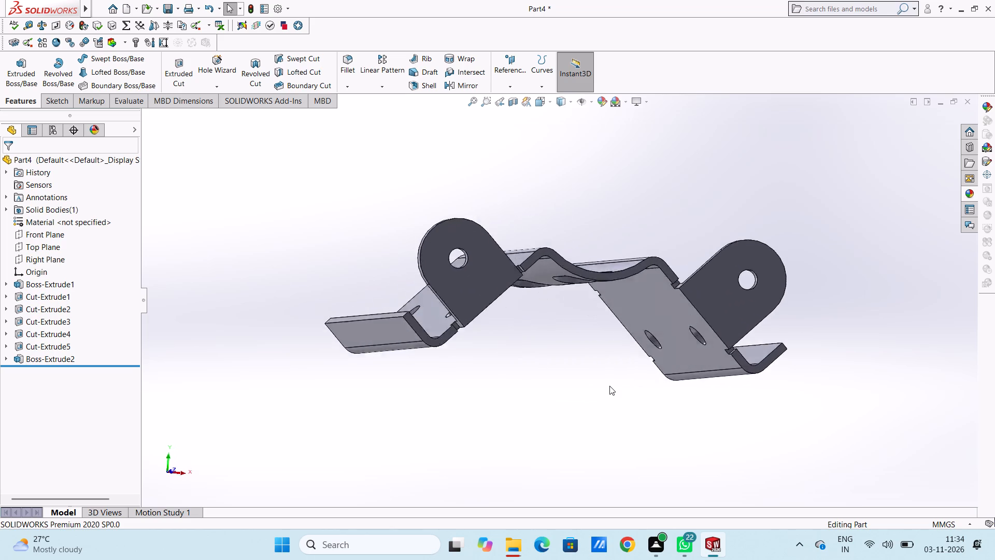
key(ctrl+2)
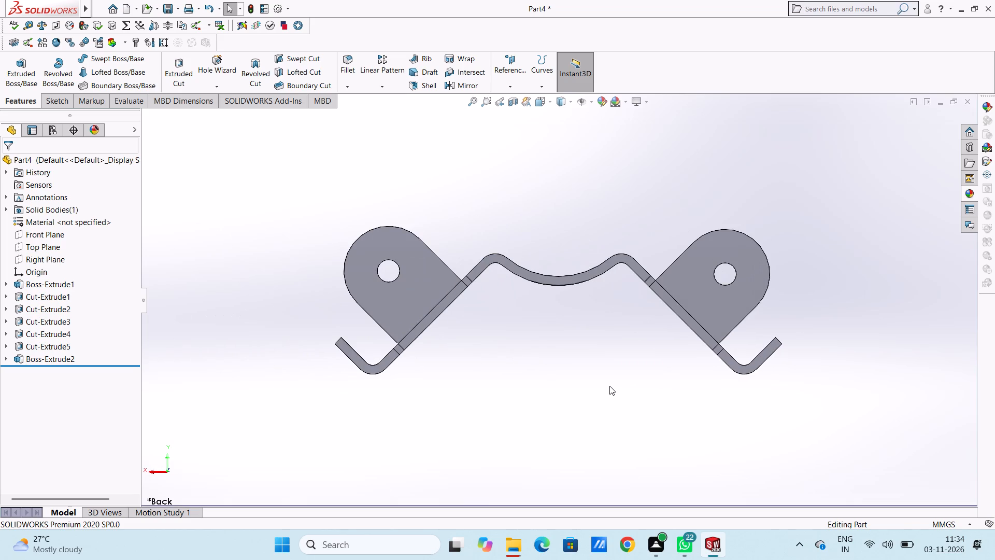
click(440, 310)
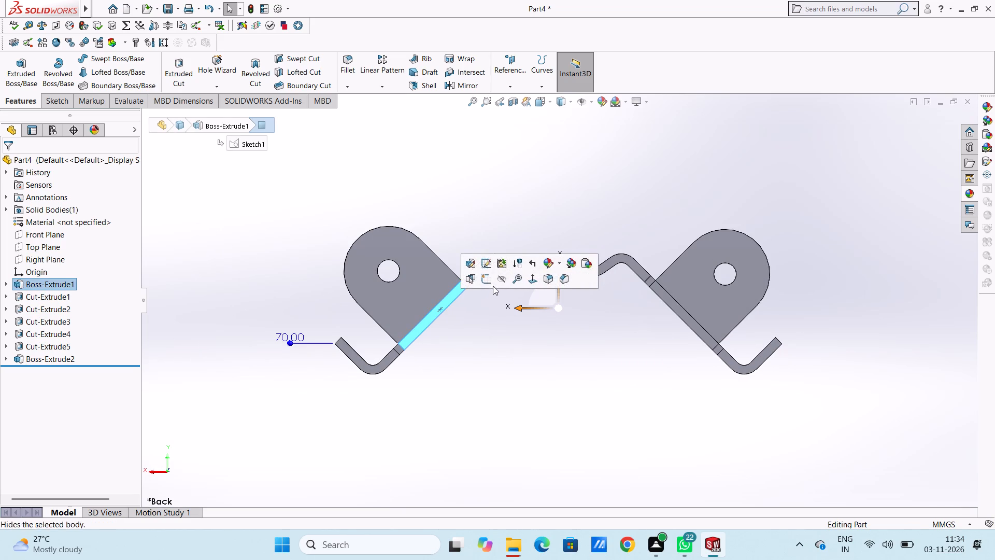
click(487, 282)
click(463, 227)
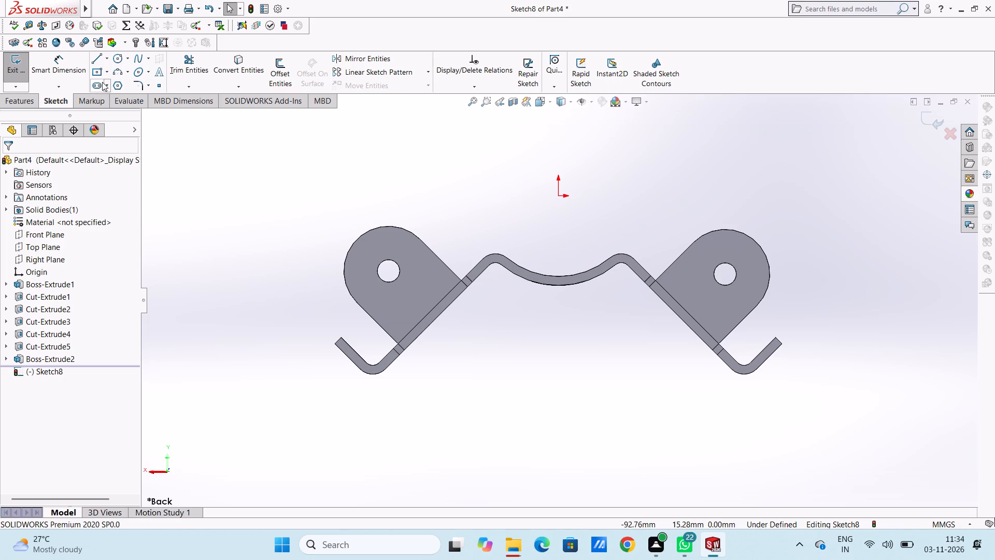
Sketch two concentric circles of 10 mm and 2.5 mm radius on the left lug's hole centre, as seen from the back.
click(115, 58)
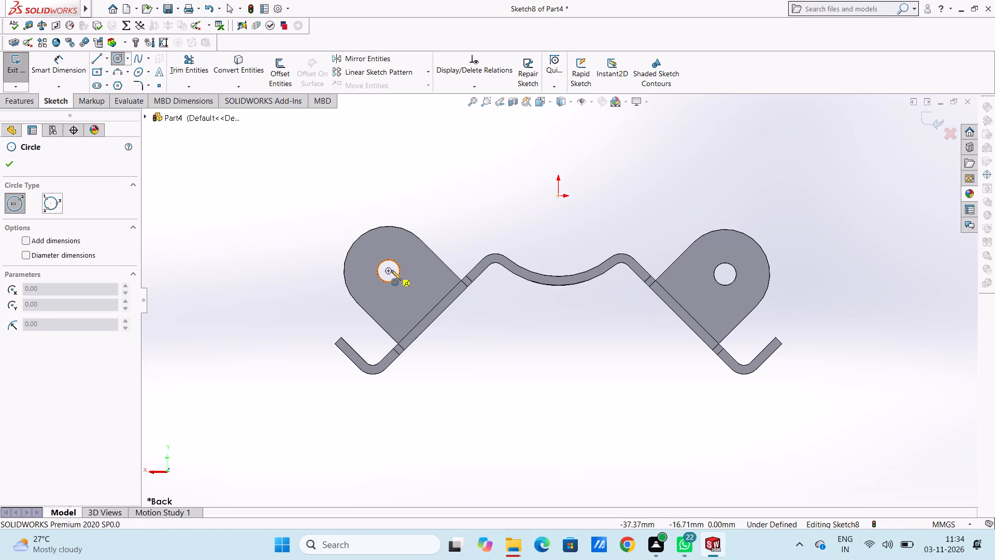
click(388, 270)
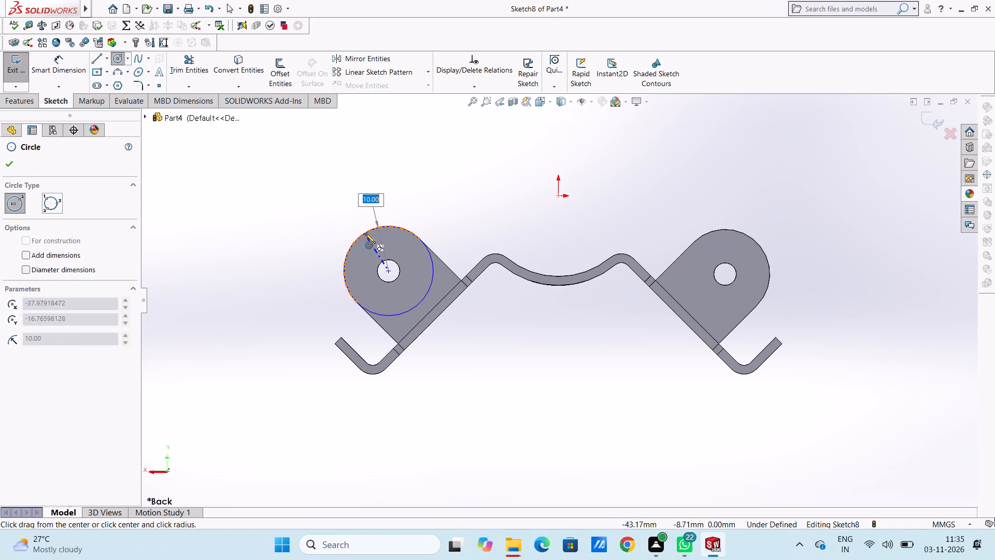
click(365, 233)
click(387, 269)
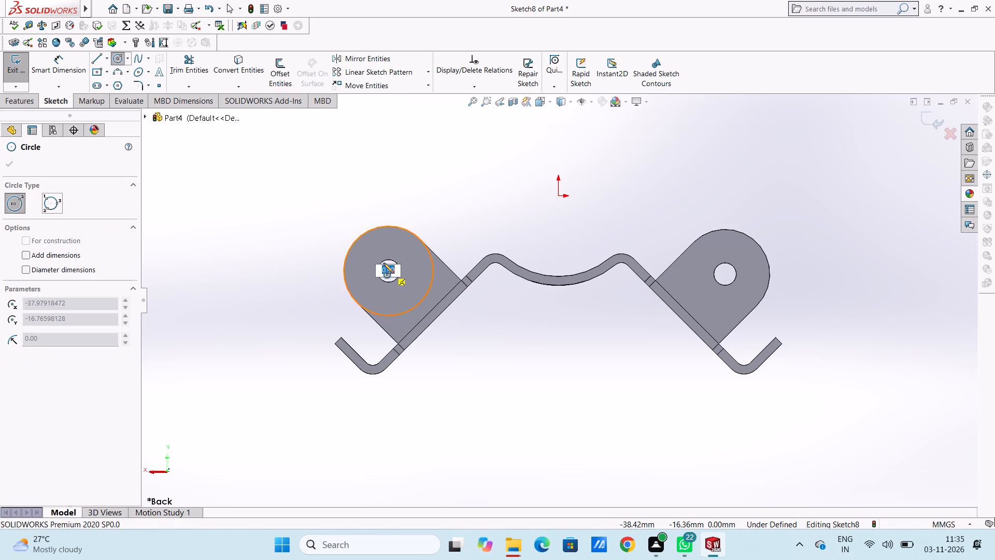
click(383, 261)
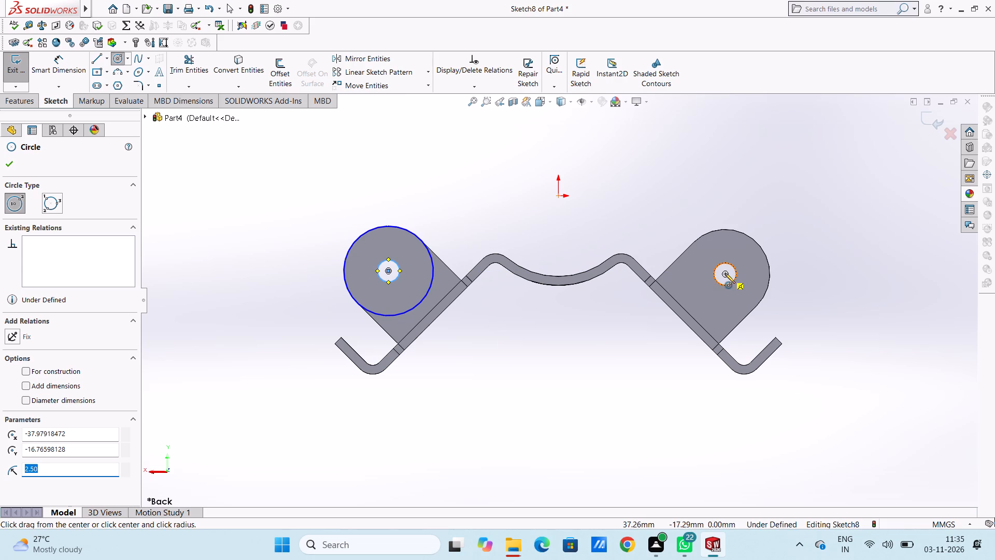
Sketch concentric circles of 2.5 mm and 10 mm radius on the right lug's hole centre, as seen from the back.
click(725, 273)
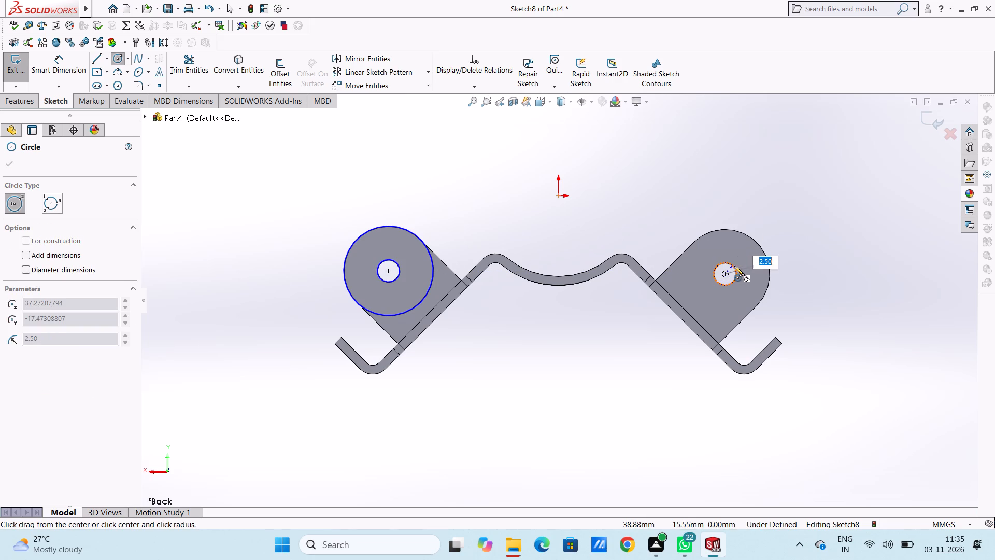
click(734, 267)
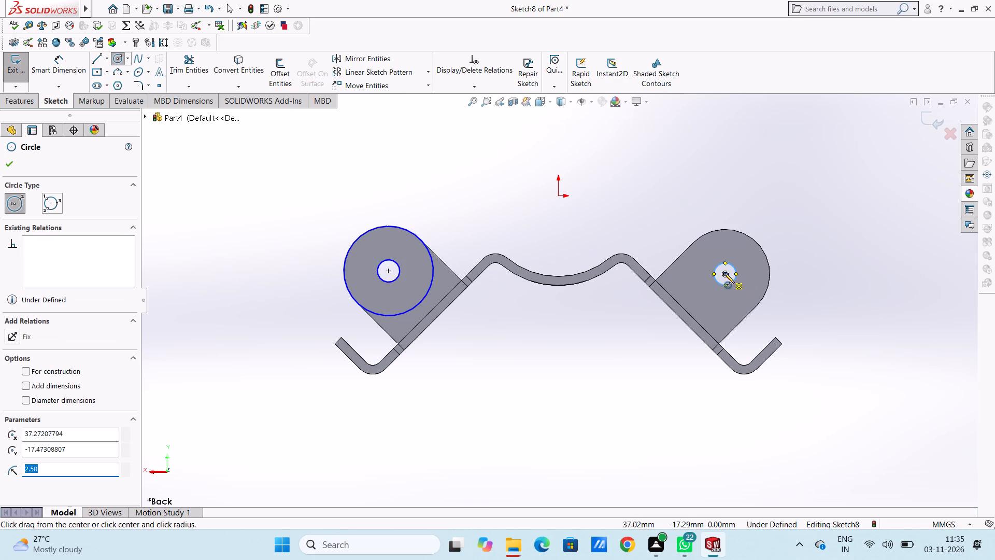
click(724, 273)
click(757, 240)
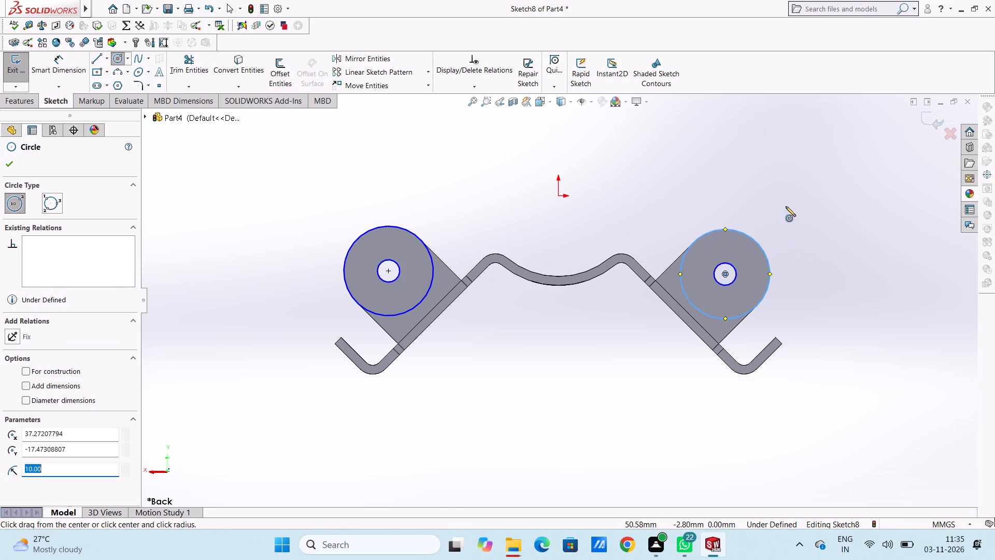
right_click(794, 147)
click(805, 153)
click(779, 176)
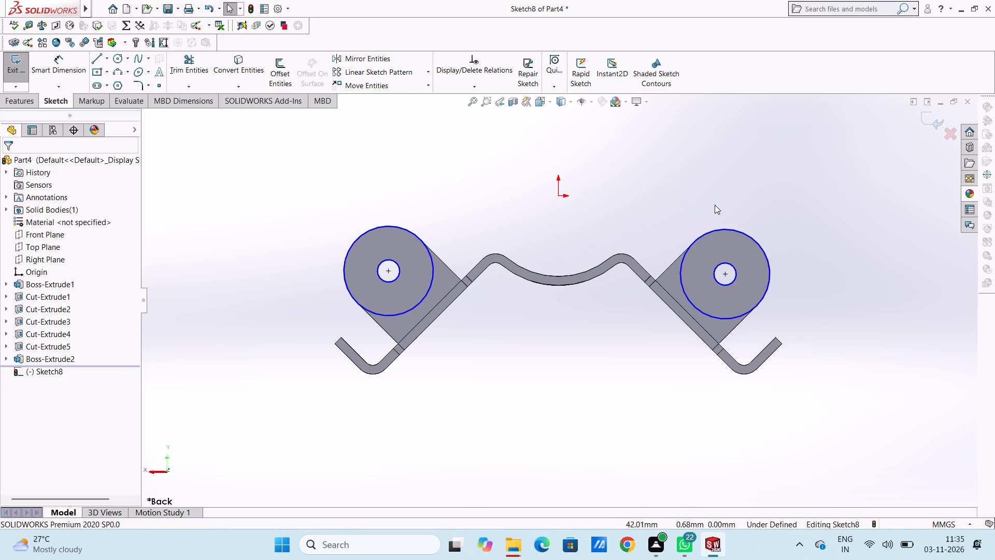
Draw lines from the left large circle 14 mm to the web's underside, 20 mm along it, and back to the circle along the lug's edge.
scroll(652, 237, up, 2)
scroll(613, 329, down, 2)
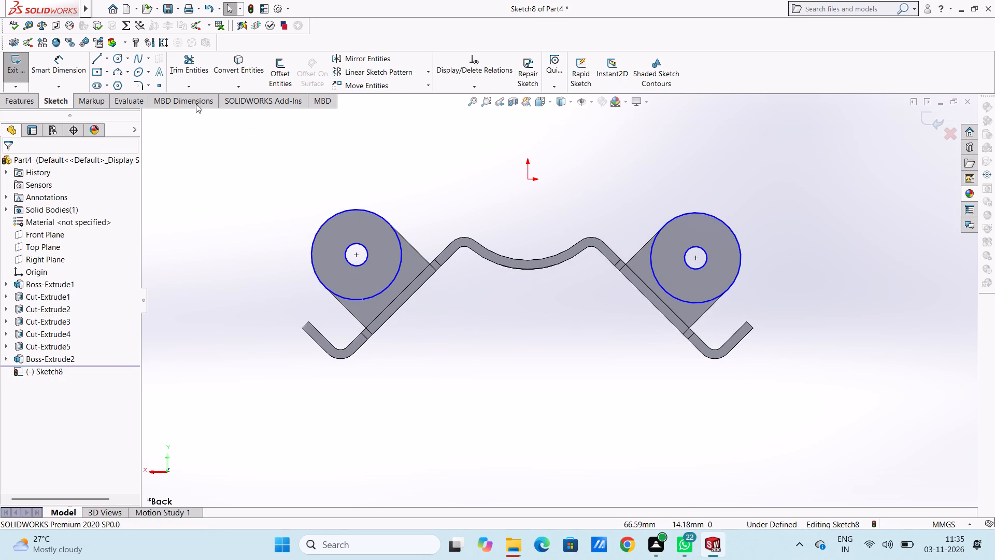
click(97, 58)
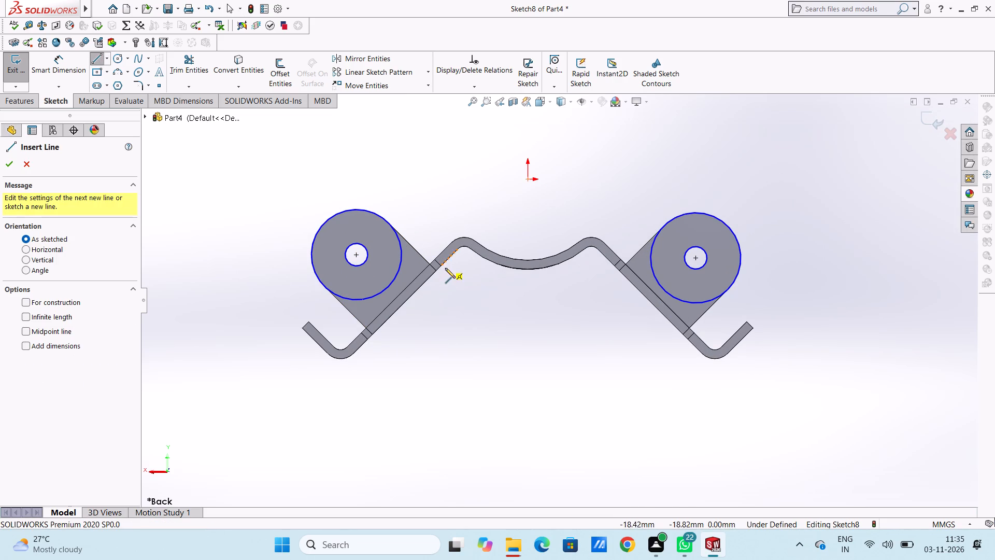
click(388, 222)
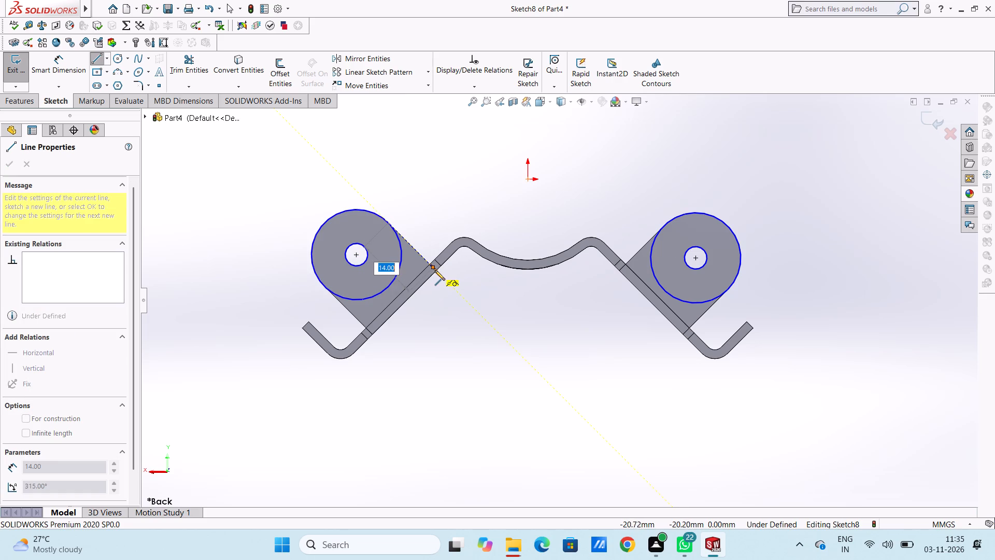
click(436, 272)
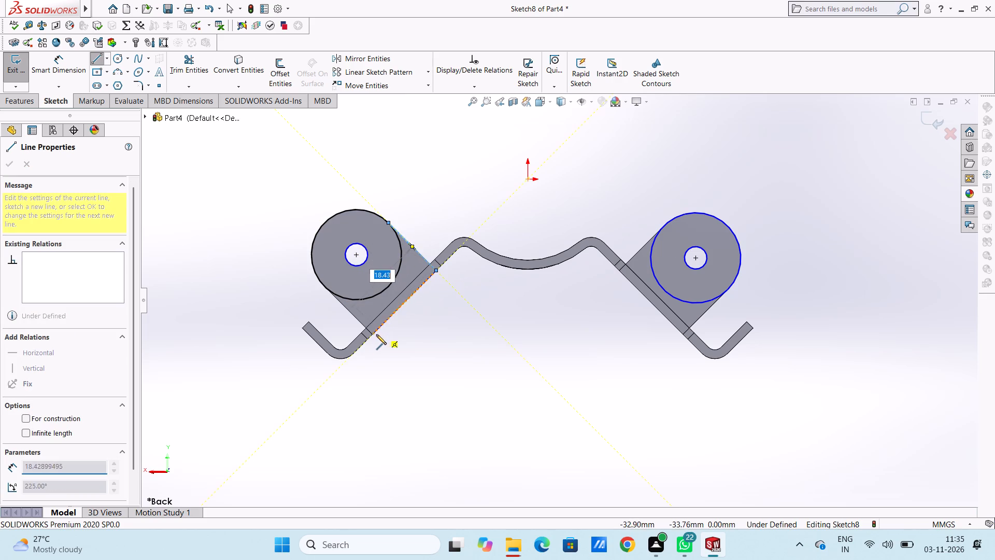
click(373, 335)
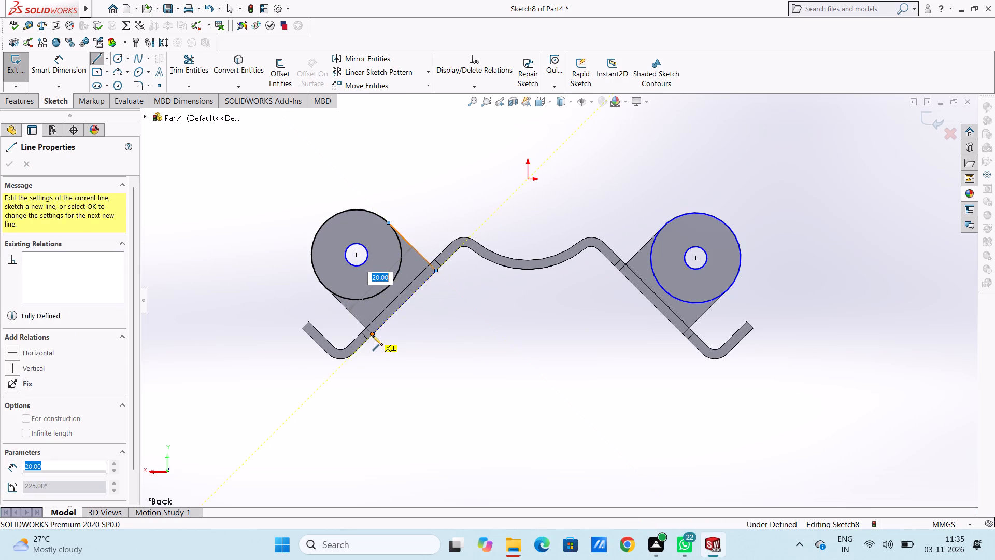
click(323, 287)
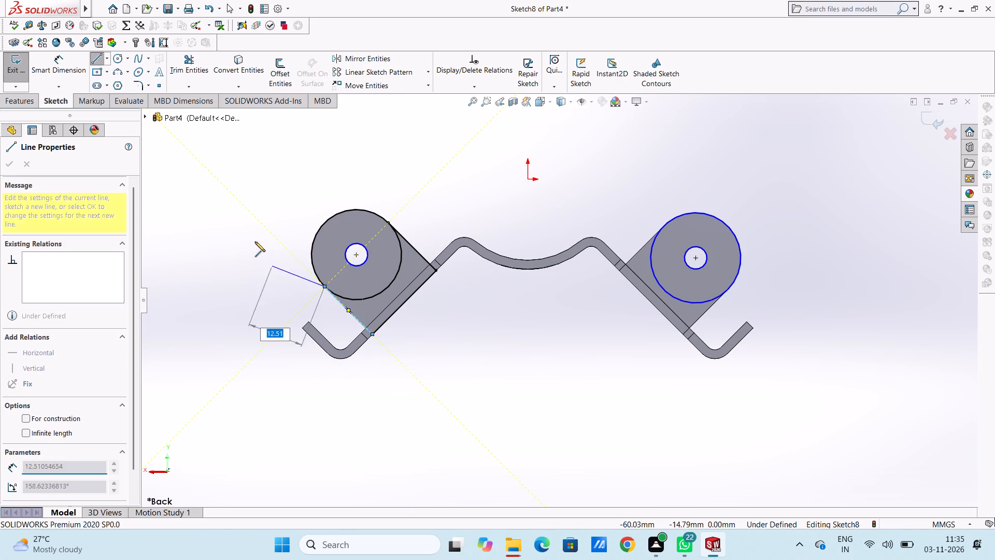
right_click(249, 232)
click(250, 234)
click(252, 238)
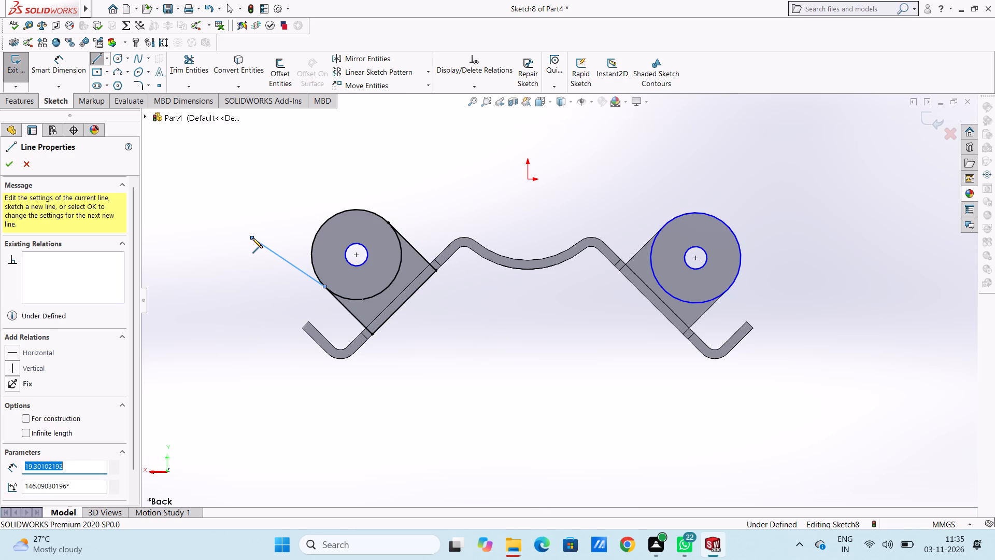
right_click(264, 195)
click(272, 201)
click(272, 206)
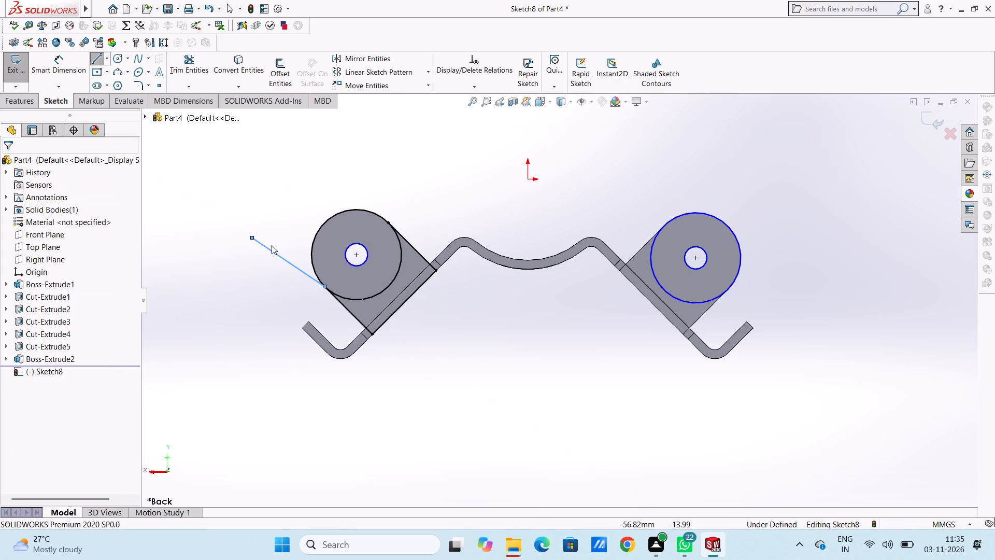
Delete the stray line running outward from the left large circle.
click(271, 250)
right_click(267, 185)
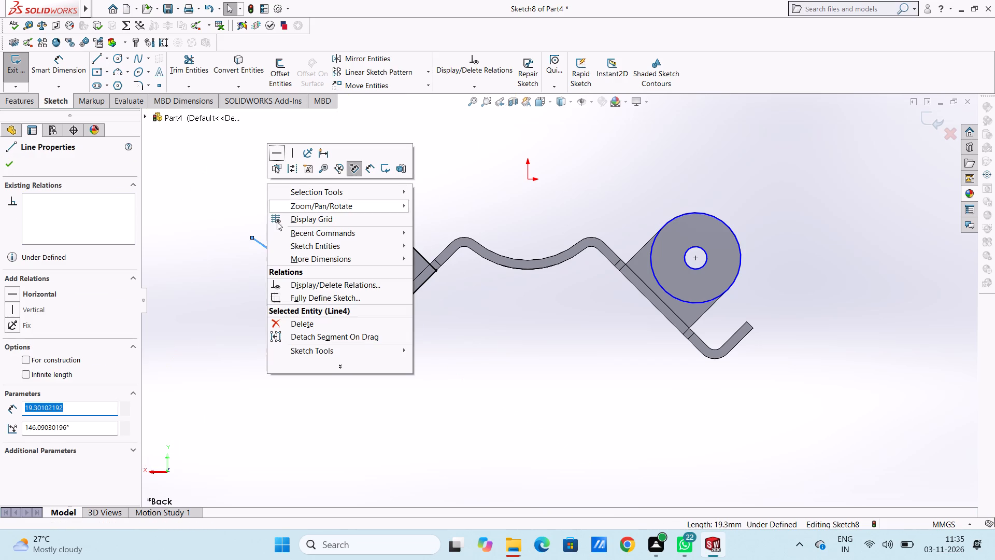
click(287, 318)
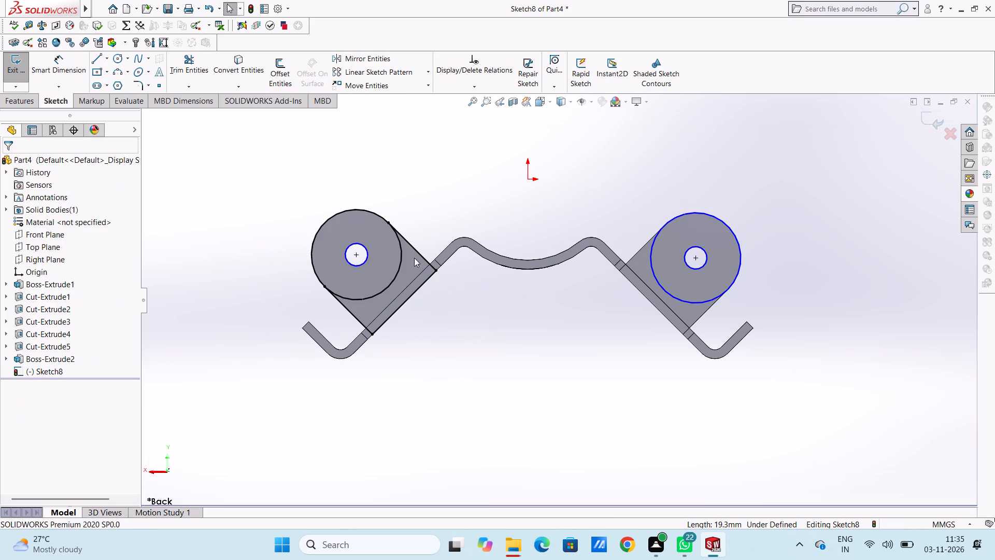
Dimension the diameter of the small circle on the left lug.
click(66, 63)
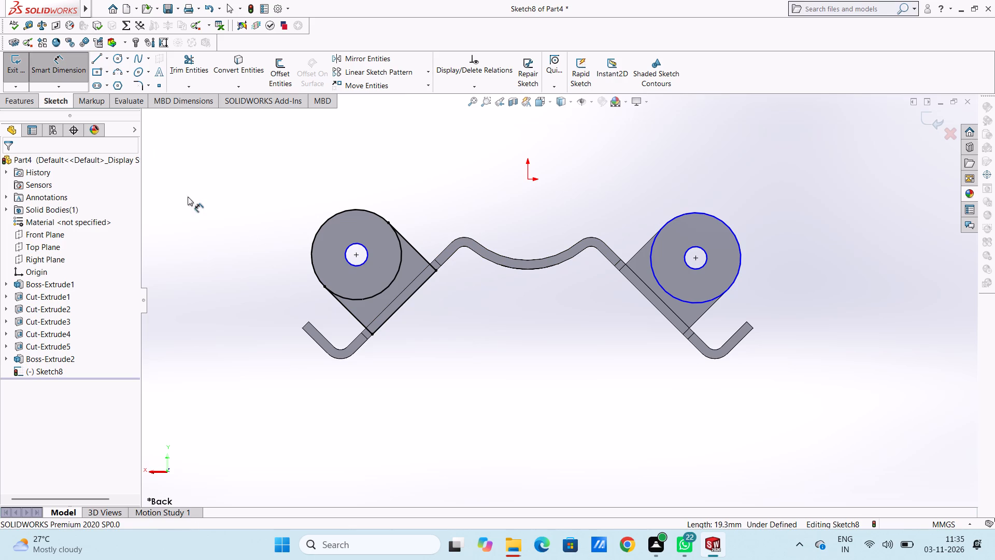
click(359, 267)
click(259, 320)
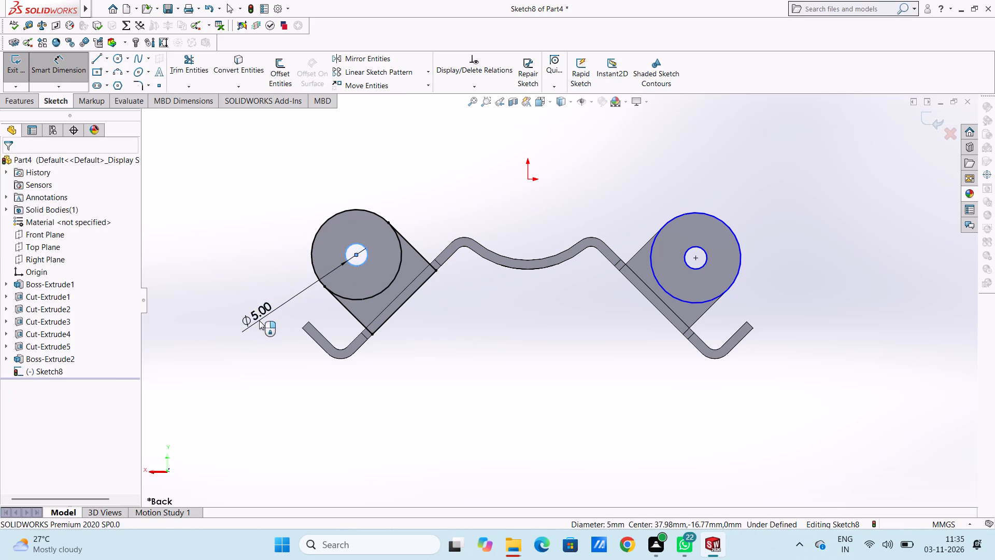
click(213, 307)
click(231, 259)
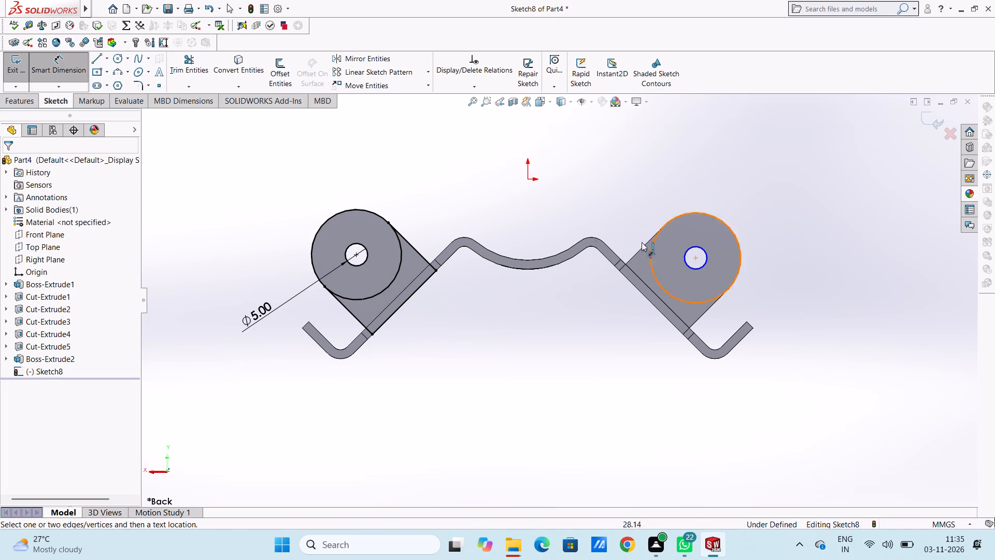
Draw lines from the right large circle 14 mm to the web's underside, 20 mm along it, and back to the circle along the lug's edge.
click(96, 61)
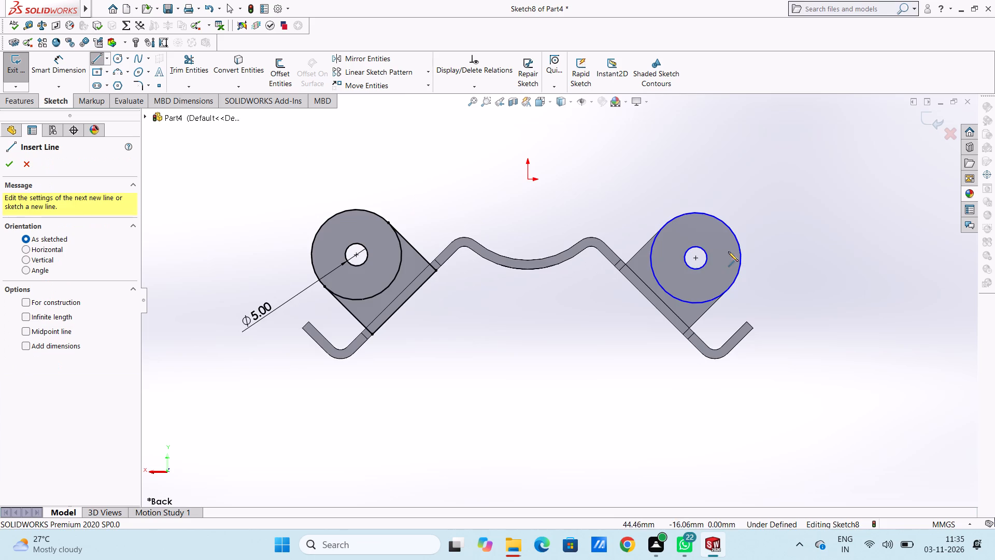
scroll(728, 251, down, 3)
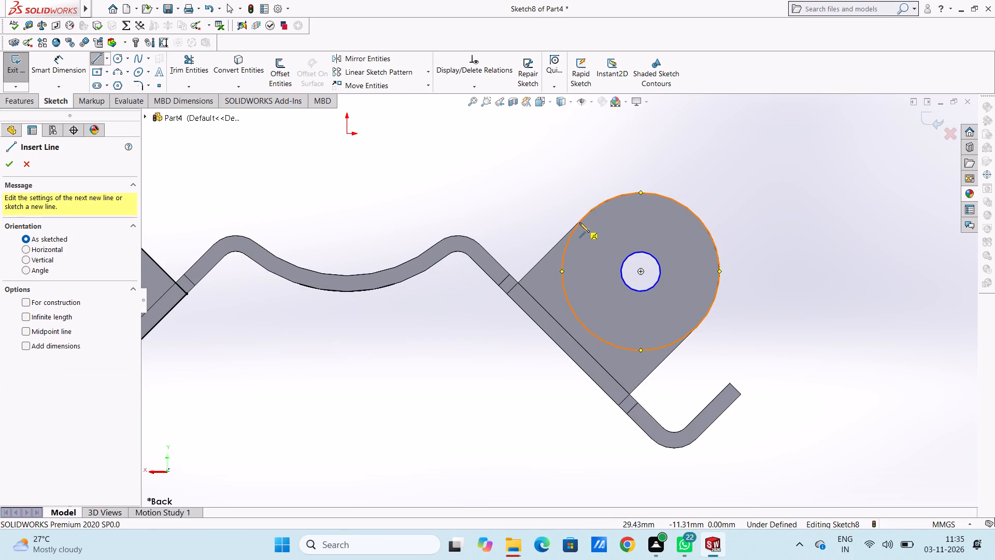
click(586, 216)
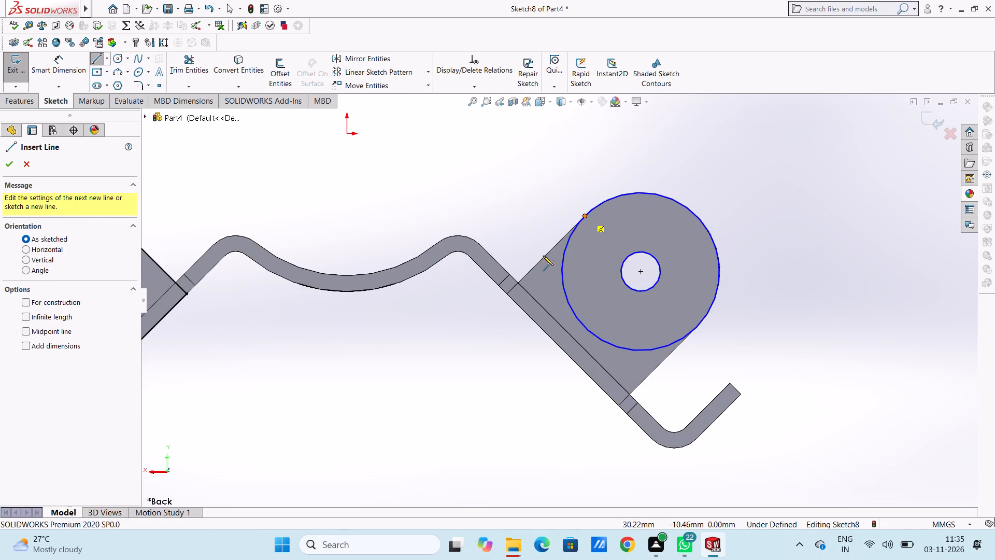
click(507, 295)
click(618, 405)
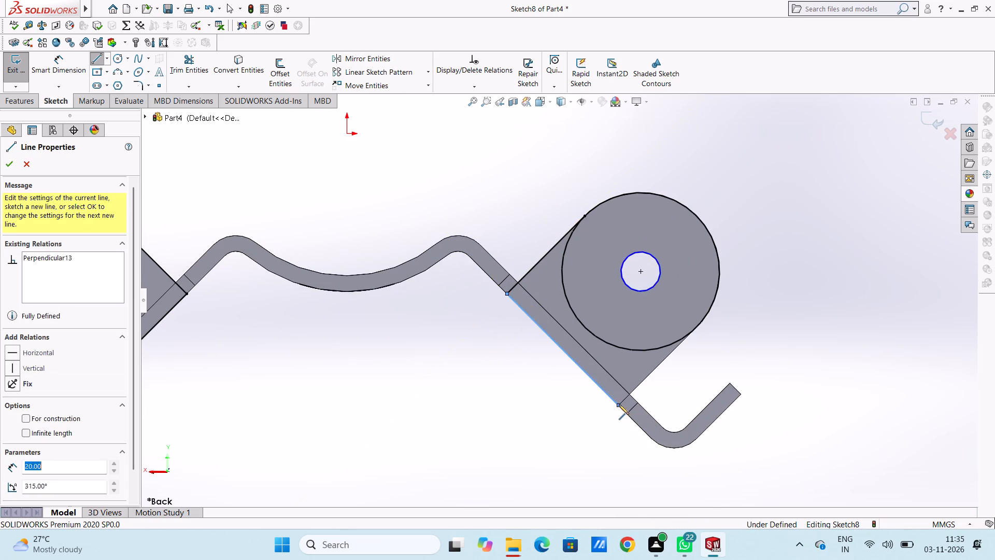
click(698, 326)
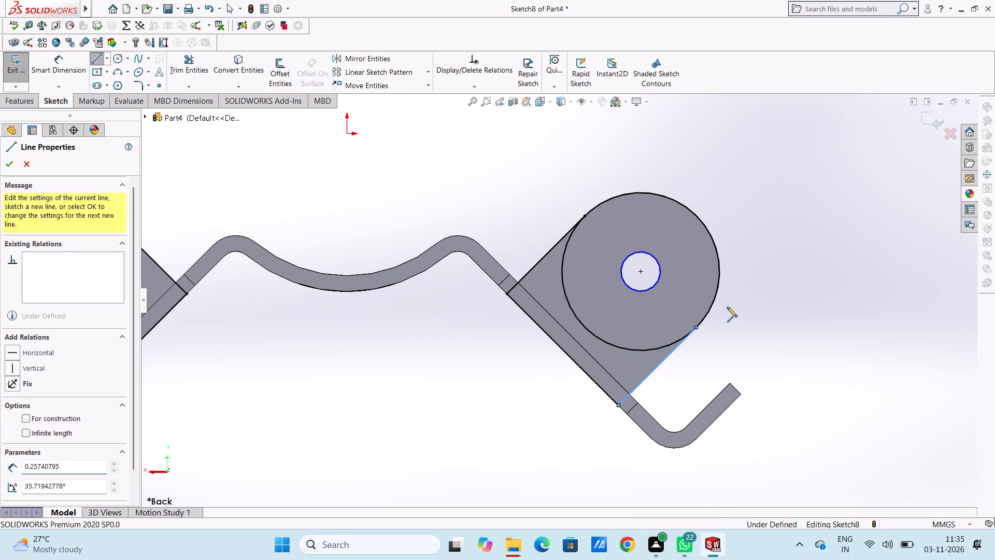
right_click(808, 238)
click(816, 246)
click(779, 264)
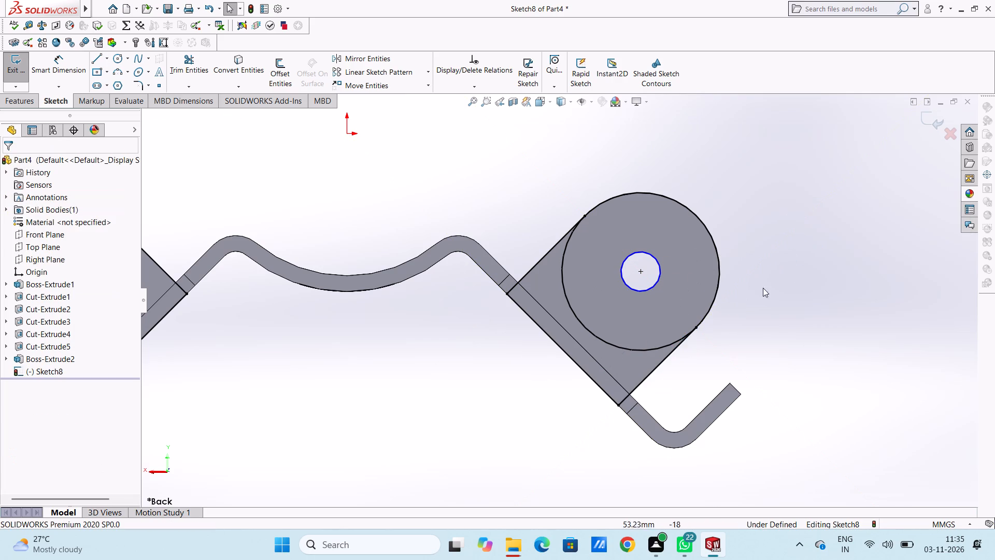
Dimension the diameter of the small circle on the right lug.
scroll(740, 311, up, 4)
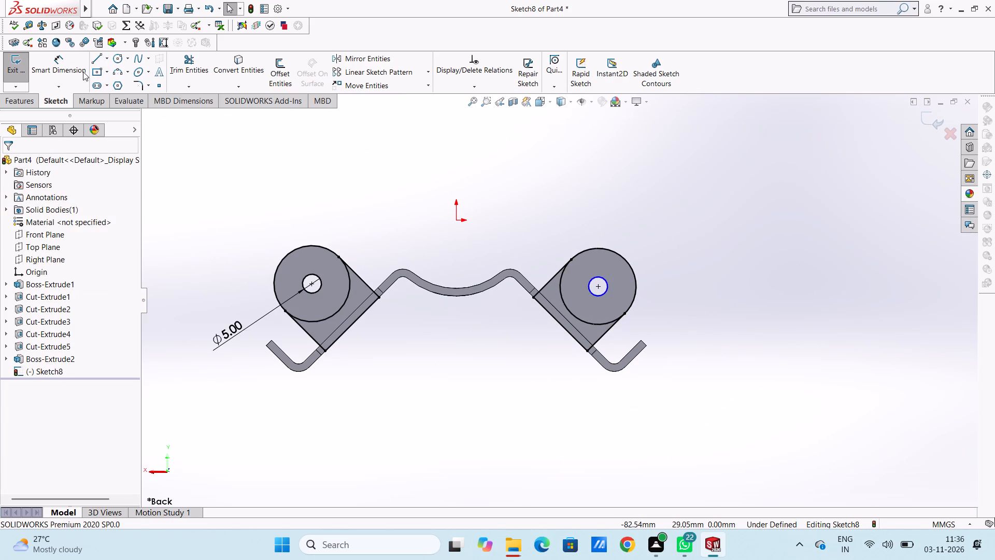
click(75, 69)
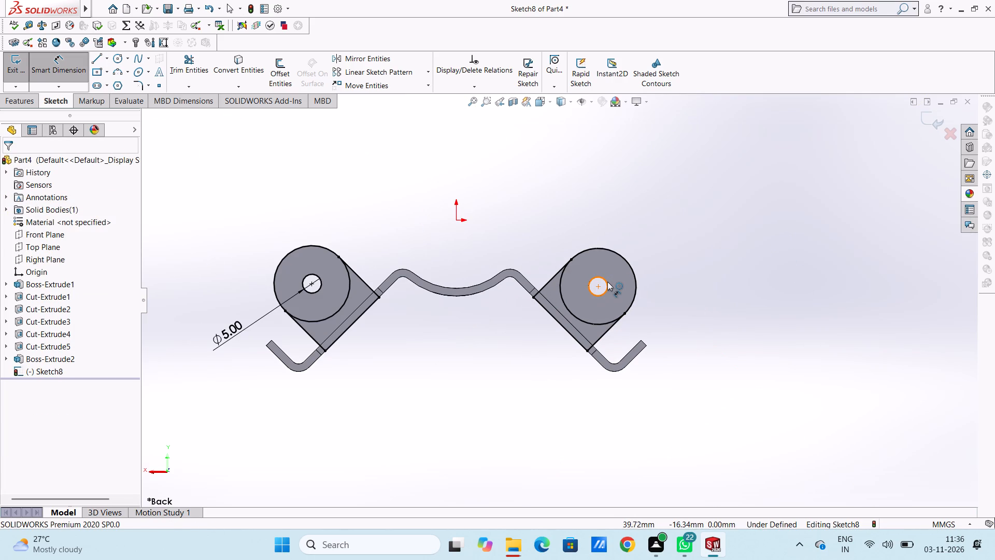
click(607, 281)
click(767, 269)
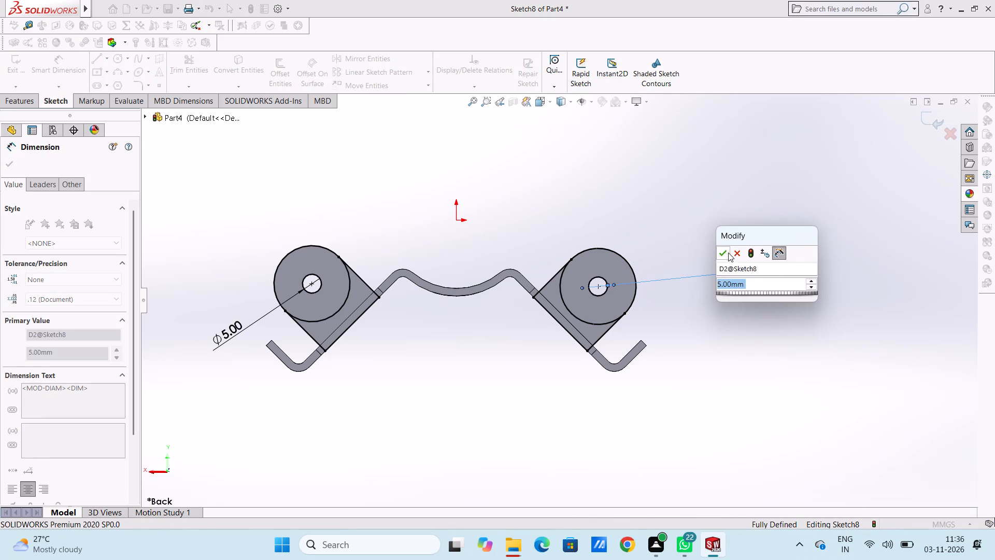
click(727, 251)
click(699, 239)
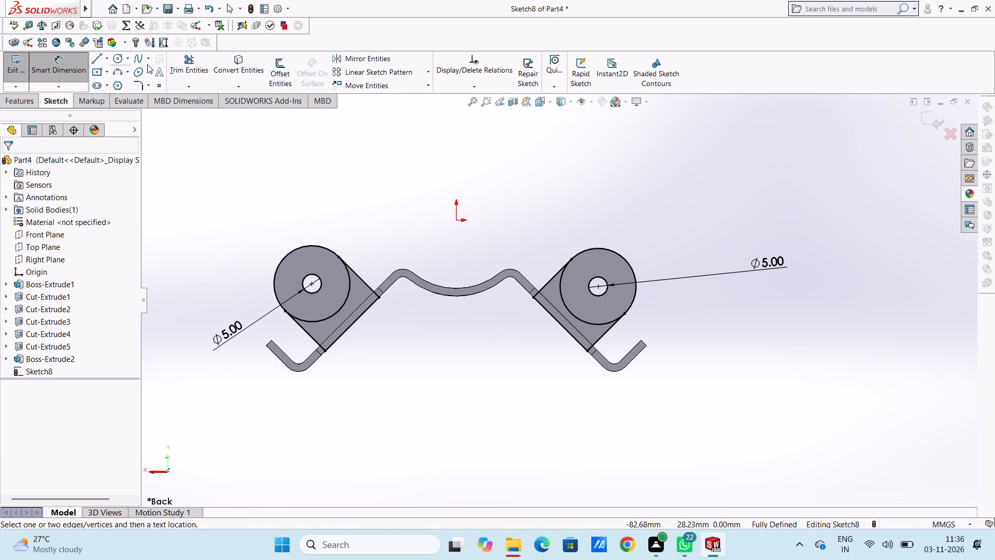
Trim the inner arc of each large circle so both lugs become closed rounded outlines around their holes.
click(196, 66)
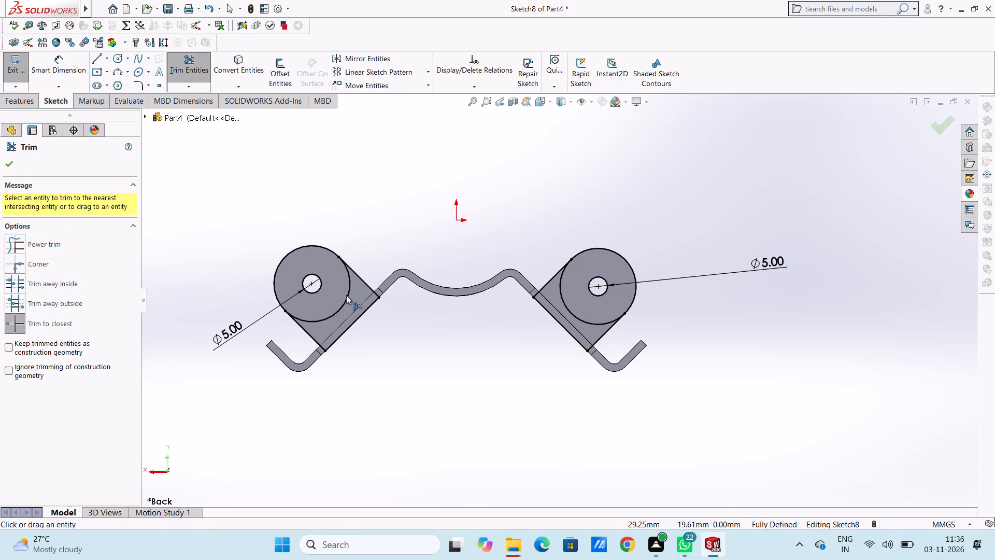
click(346, 295)
click(561, 287)
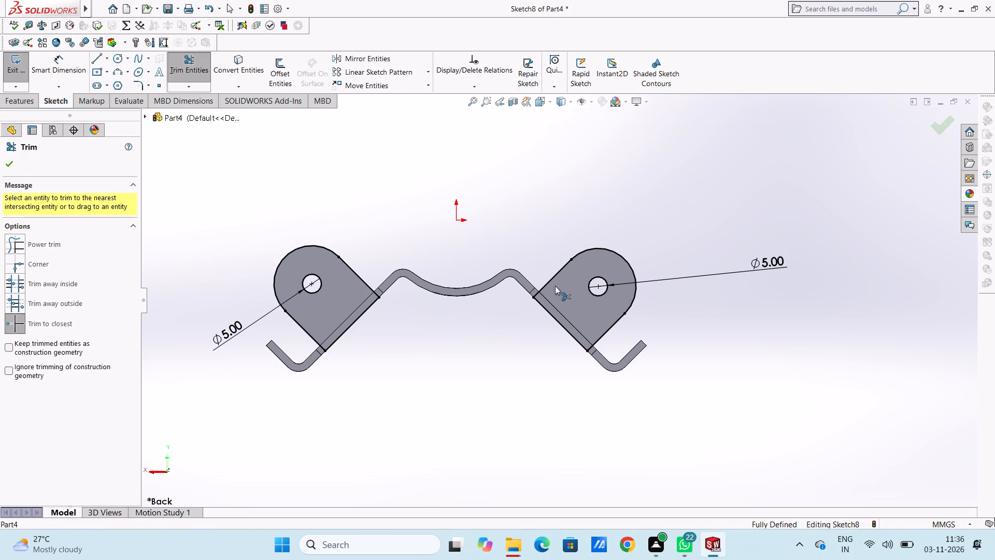
click(11, 163)
click(354, 193)
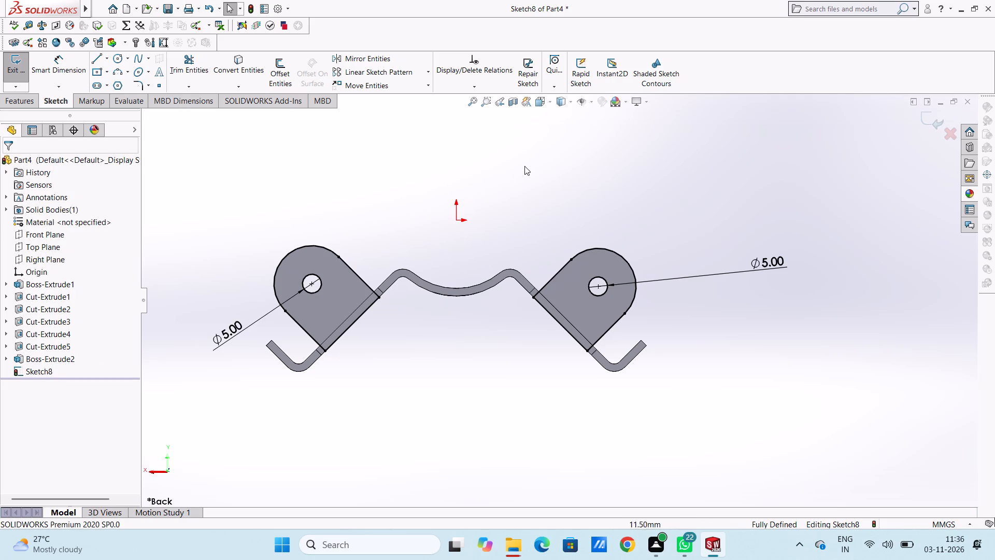
Extrude both rear lug profiles as a 2 mm blind boss merged with the bracket body.
middle_drag(527, 170, 501, 201)
middle_click(497, 209)
scroll(488, 219, up, 1)
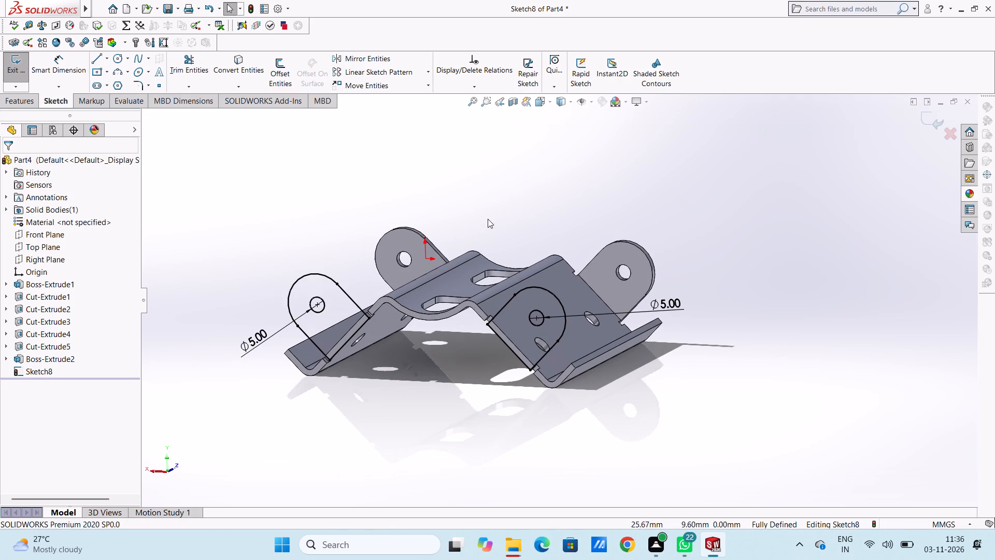
middle_drag(487, 220, 475, 239)
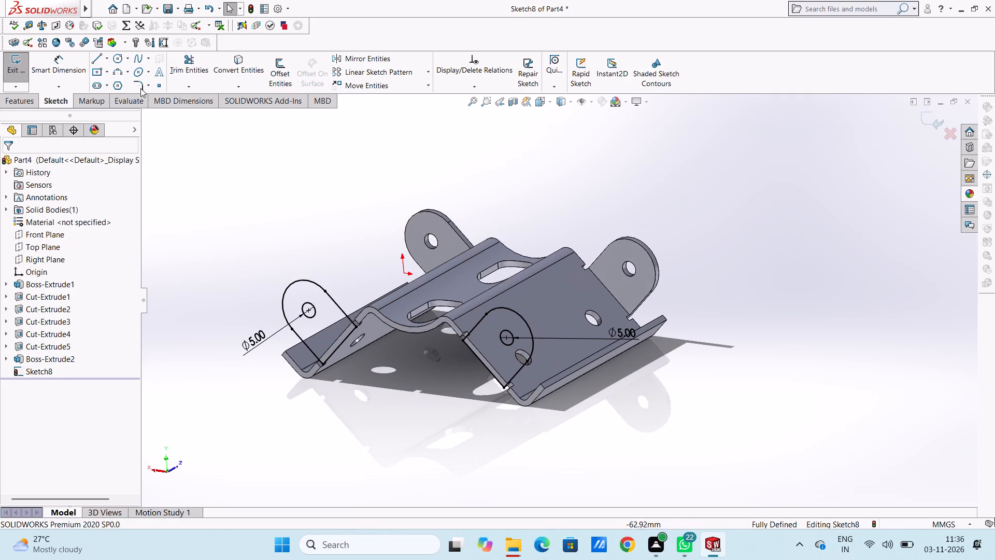
click(21, 103)
click(19, 79)
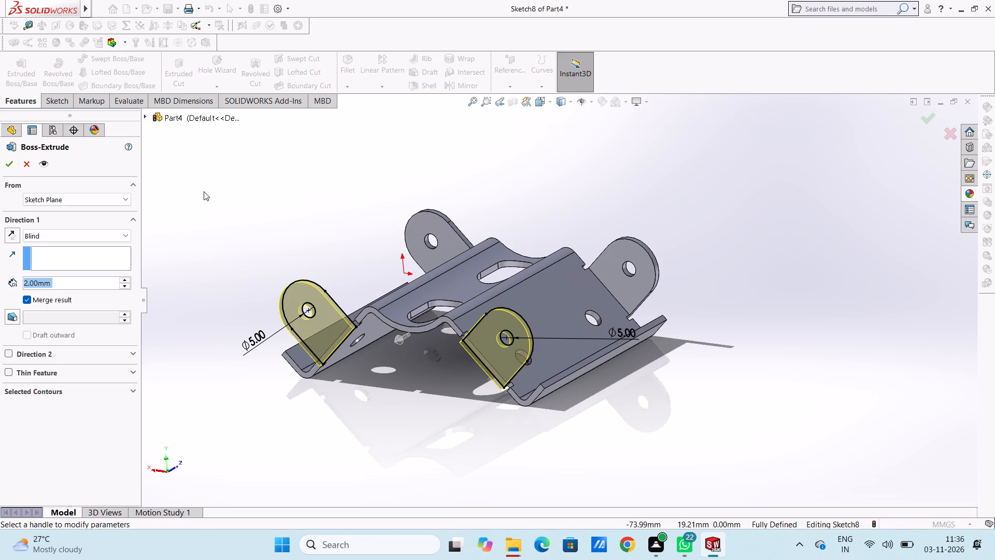
middle_drag(303, 189, 318, 162)
middle_click(317, 221)
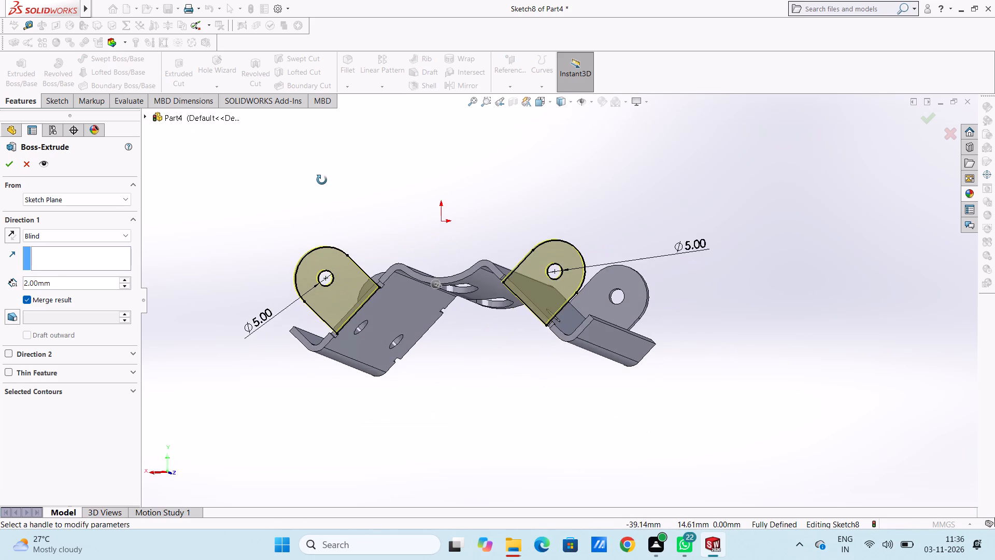
click(9, 165)
click(246, 182)
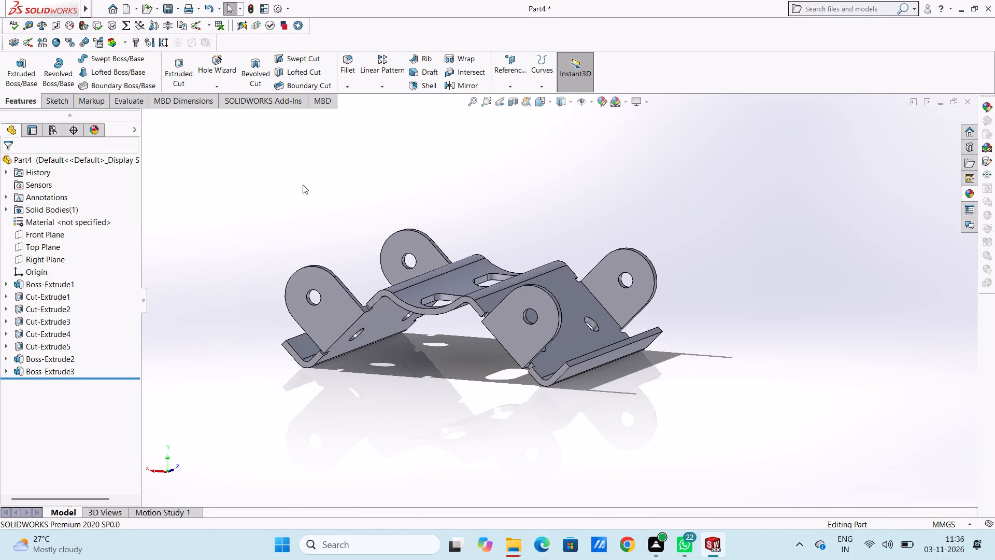
Set up a symmetric 4 mm radius fillet on the outer corner edges where the two rear lugs meet the bracket's webs.
middle_drag(309, 185, 280, 304)
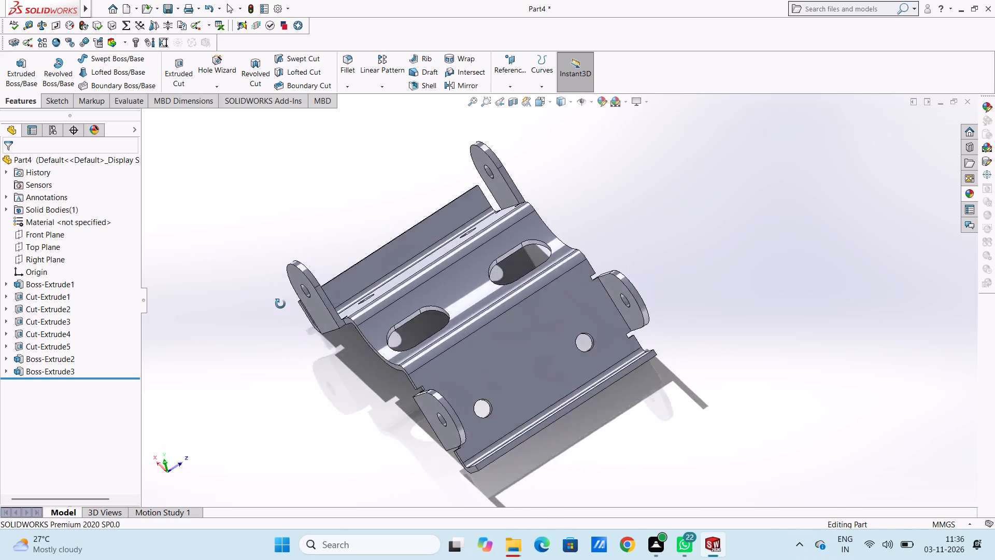
middle_drag(280, 304, 266, 225)
middle_drag(314, 277, 349, 297)
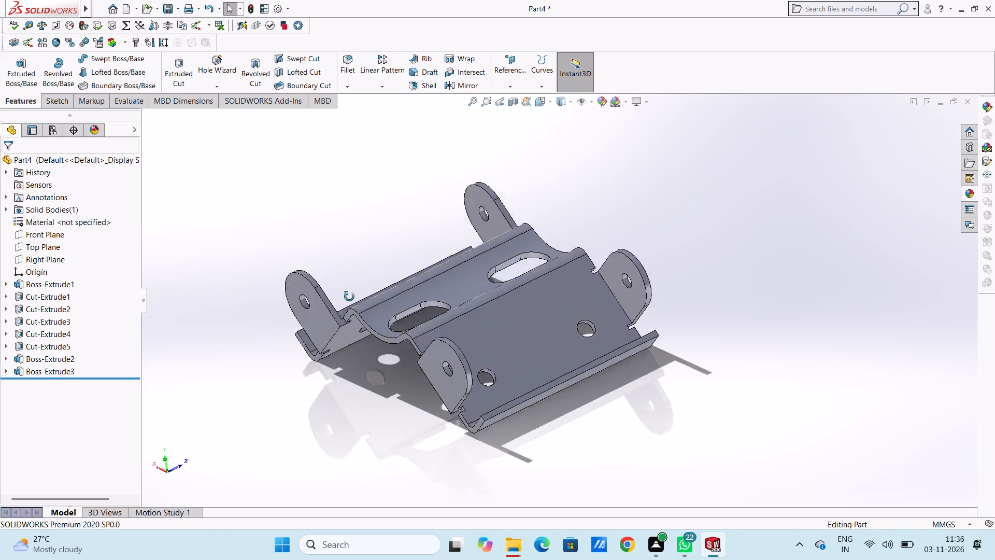
middle_drag(349, 297, 347, 245)
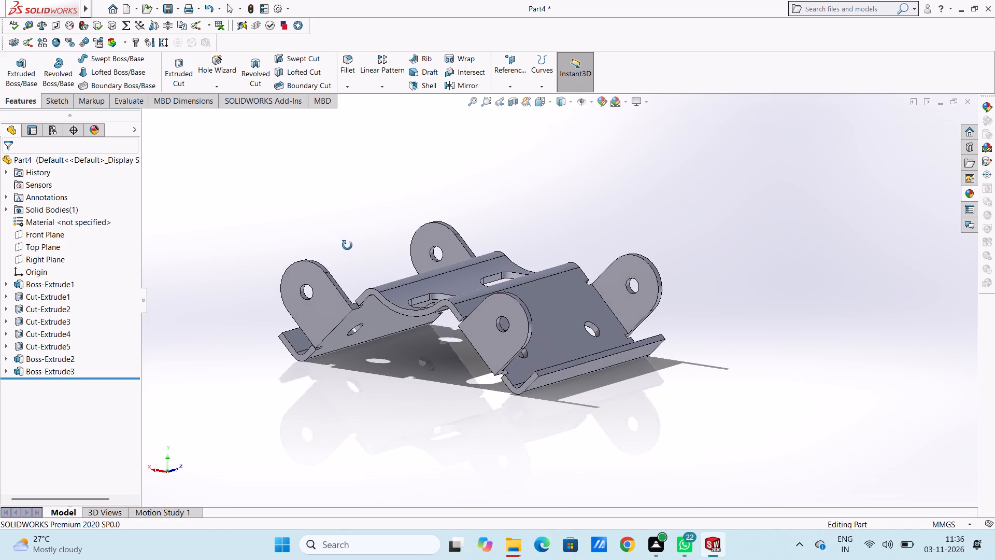
middle_drag(347, 245, 339, 252)
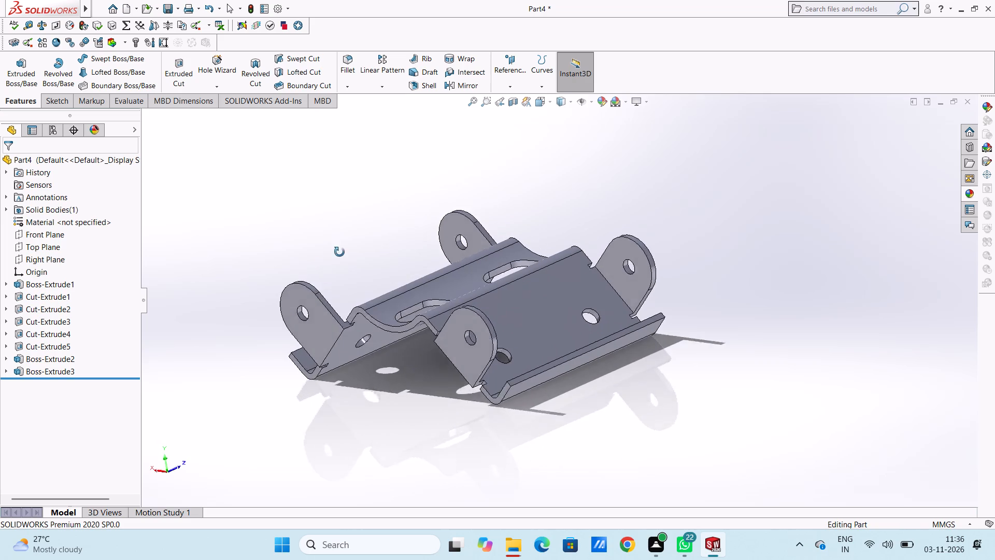
middle_drag(339, 252, 323, 284)
click(351, 61)
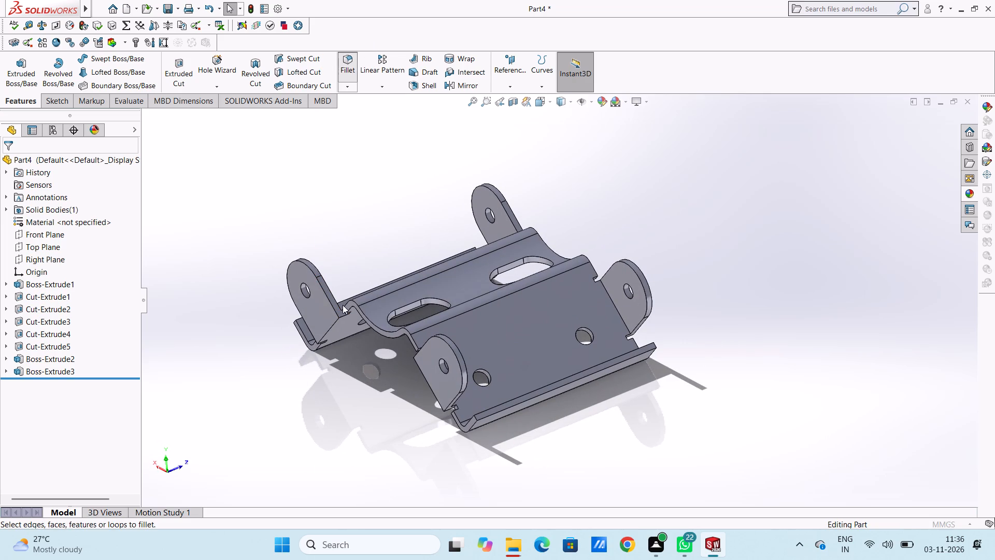
middle_drag(349, 363, 350, 323)
scroll(350, 323, down, 5)
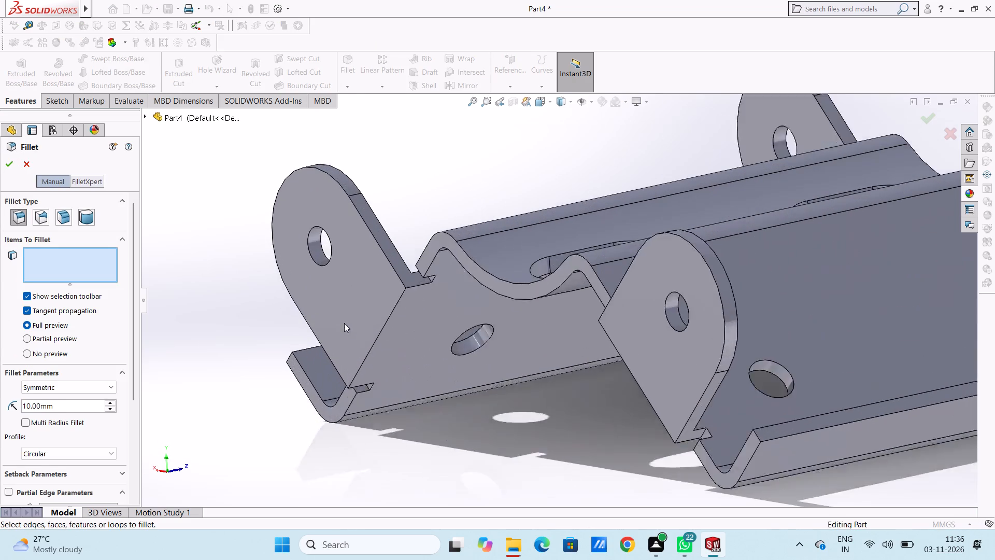
scroll(344, 323, down, 1)
click(413, 311)
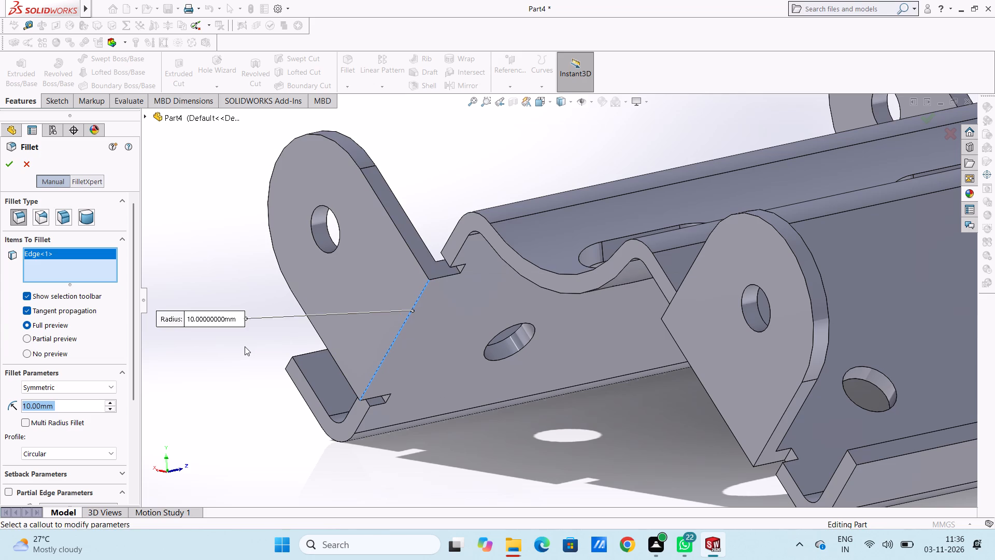
key(4)
key(Return)
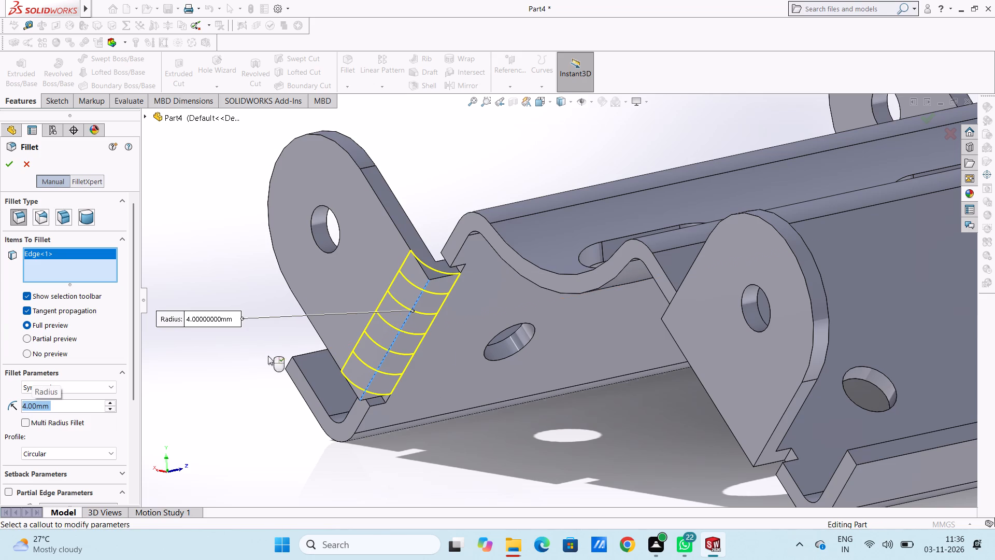
scroll(553, 342, up, 5)
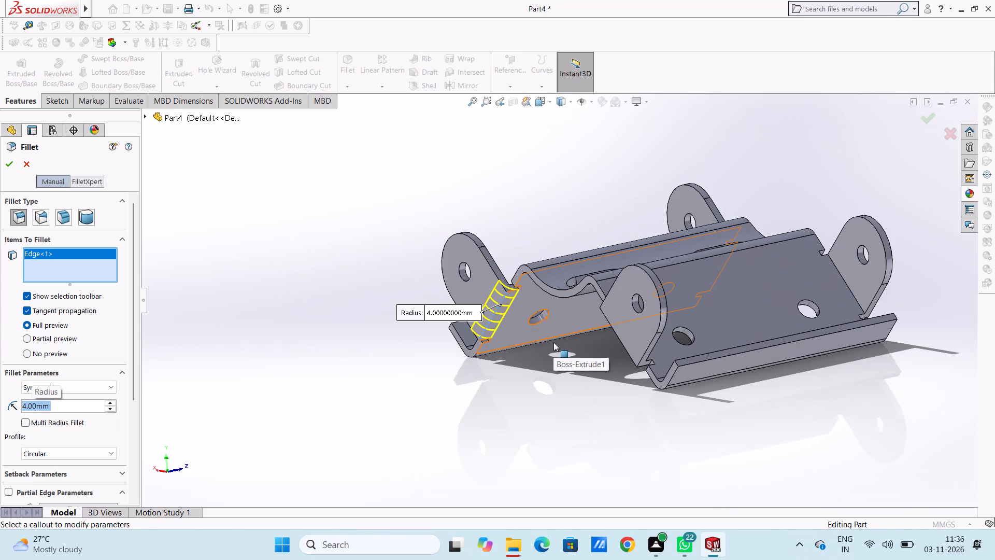
scroll(613, 354, down, 1)
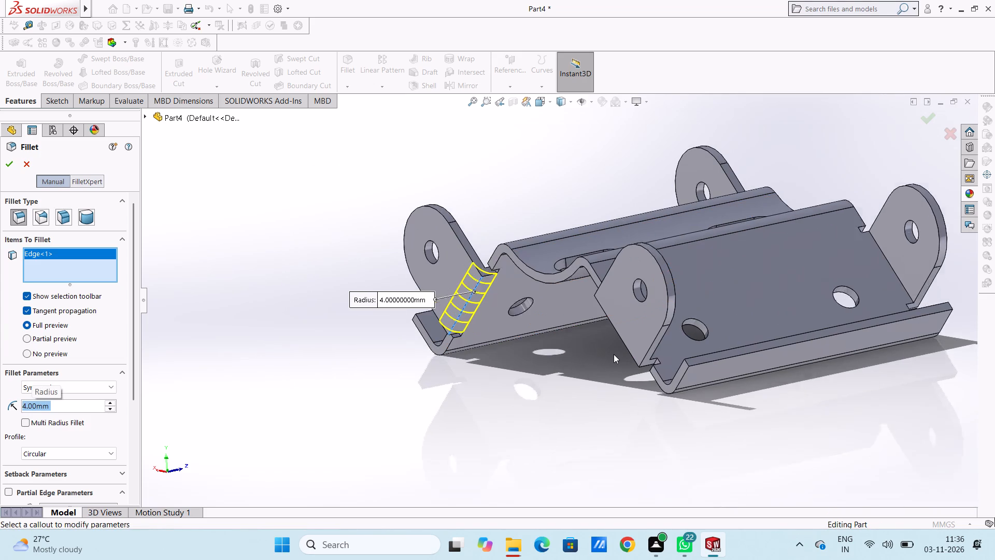
scroll(614, 354, down, 1)
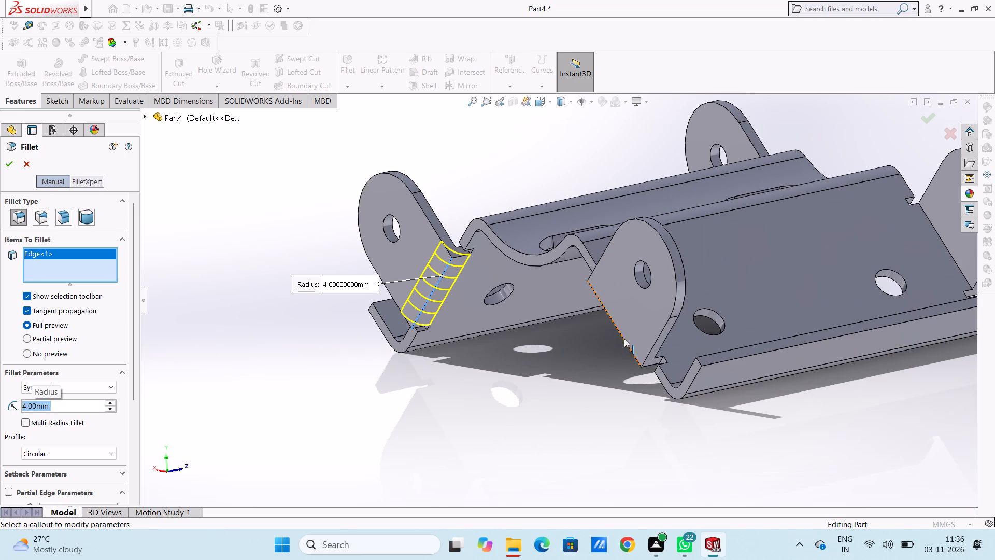
click(624, 338)
Add the matching outer corner edges of the two front lugs to the 4 mm fillet and apply it.
scroll(624, 338, up, 5)
middle_drag(769, 301, 764, 303)
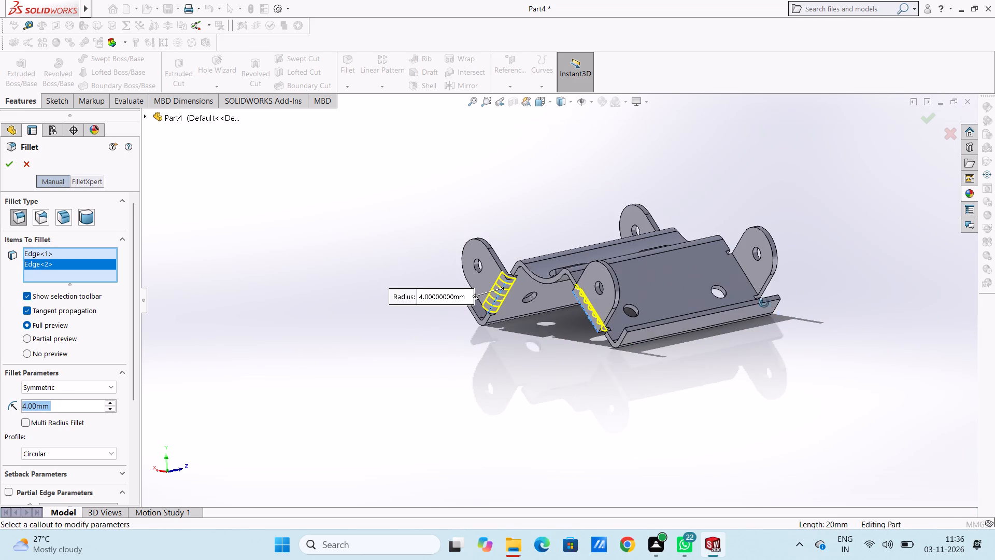
middle_drag(764, 303, 614, 422)
scroll(551, 375, down, 5)
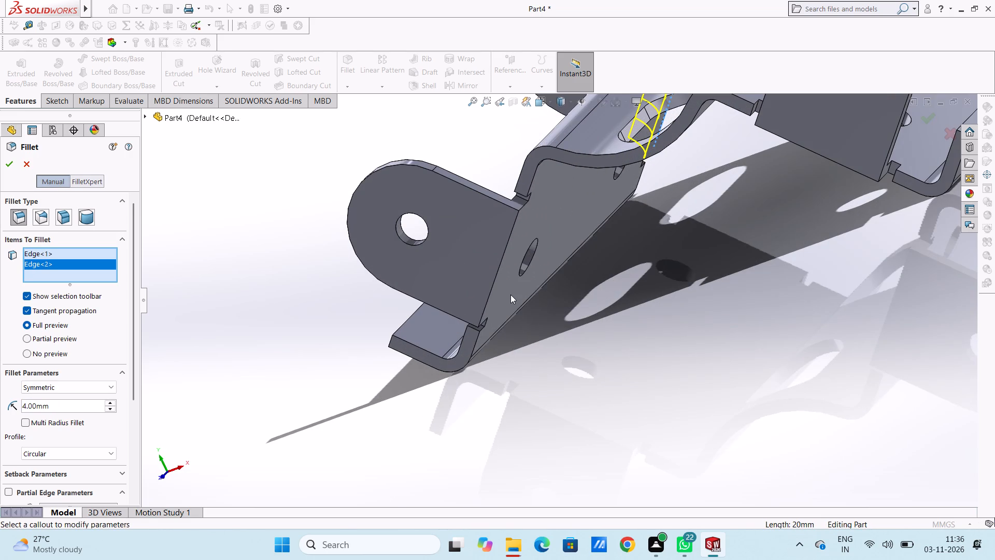
click(495, 275)
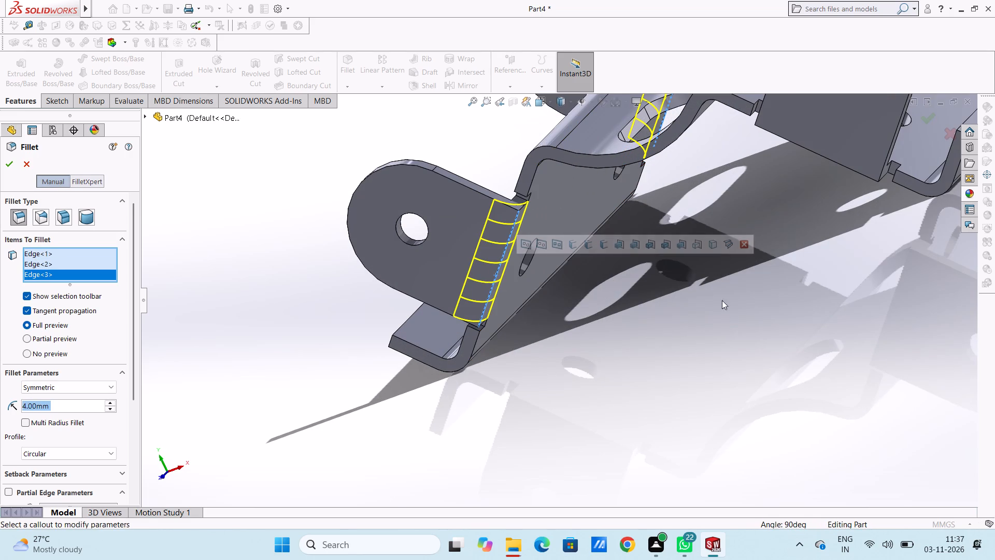
scroll(790, 300, up, 3)
middle_drag(810, 303, 890, 271)
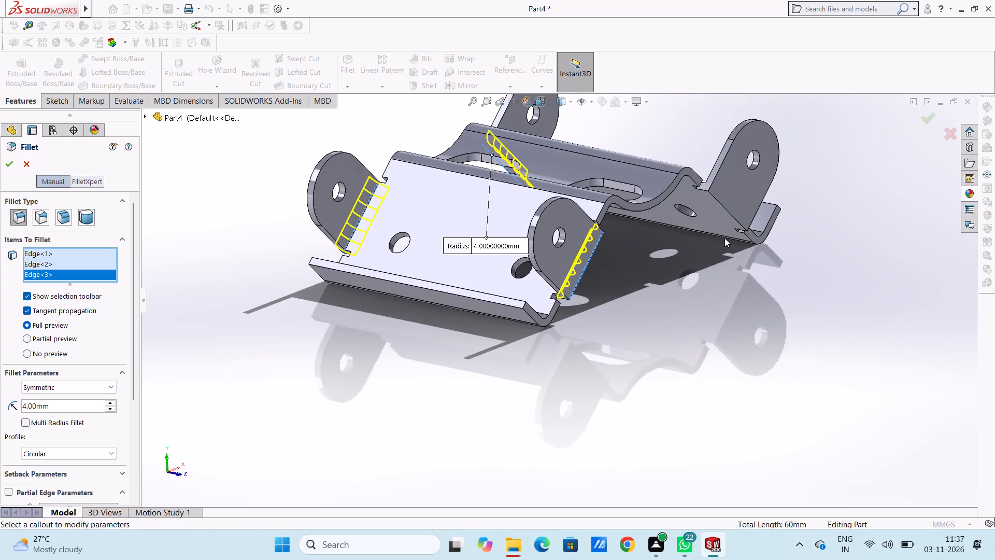
scroll(730, 231, down, 4)
click(683, 213)
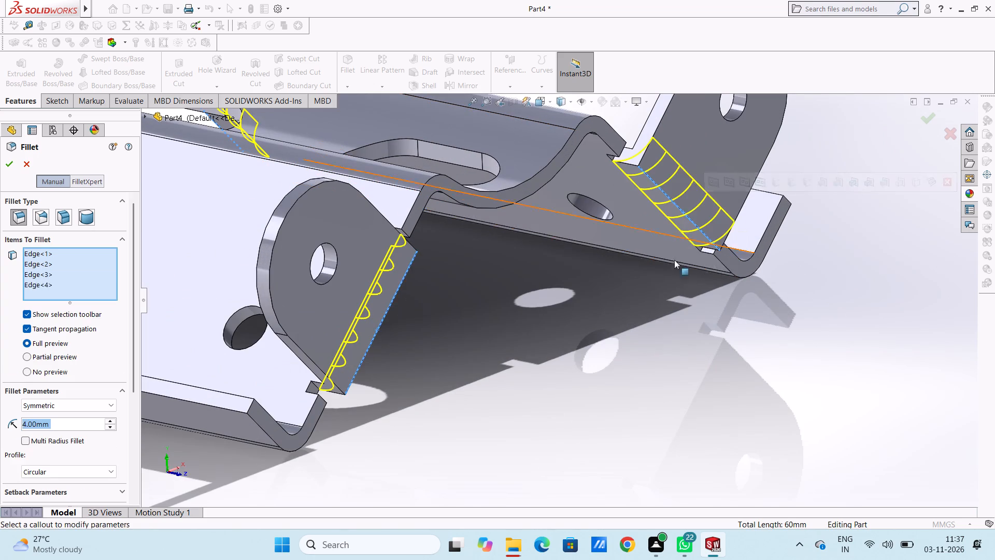
scroll(666, 277, up, 5)
scroll(588, 330, up, 3)
middle_drag(577, 355, 641, 417)
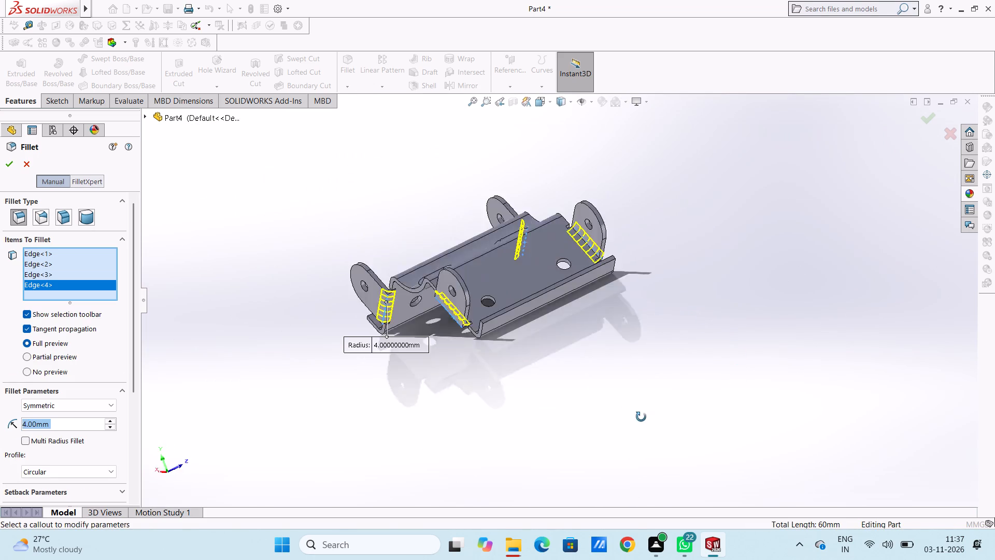
middle_drag(641, 417, 668, 469)
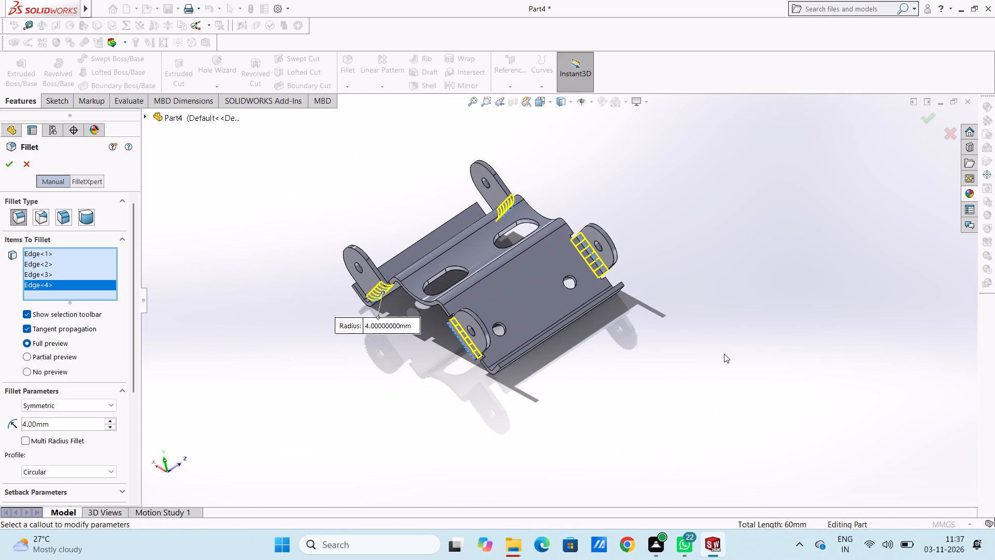
key(ctrl+7)
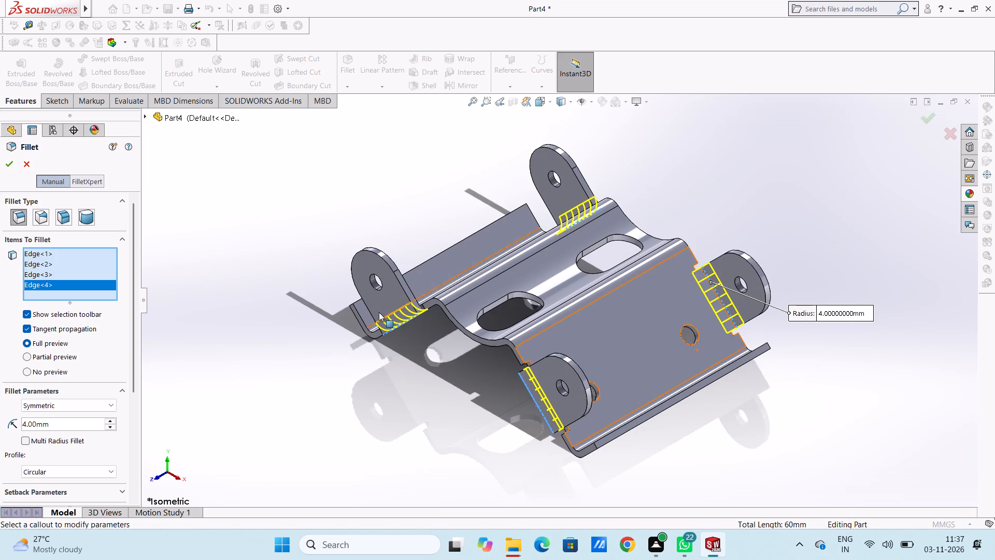
click(8, 163)
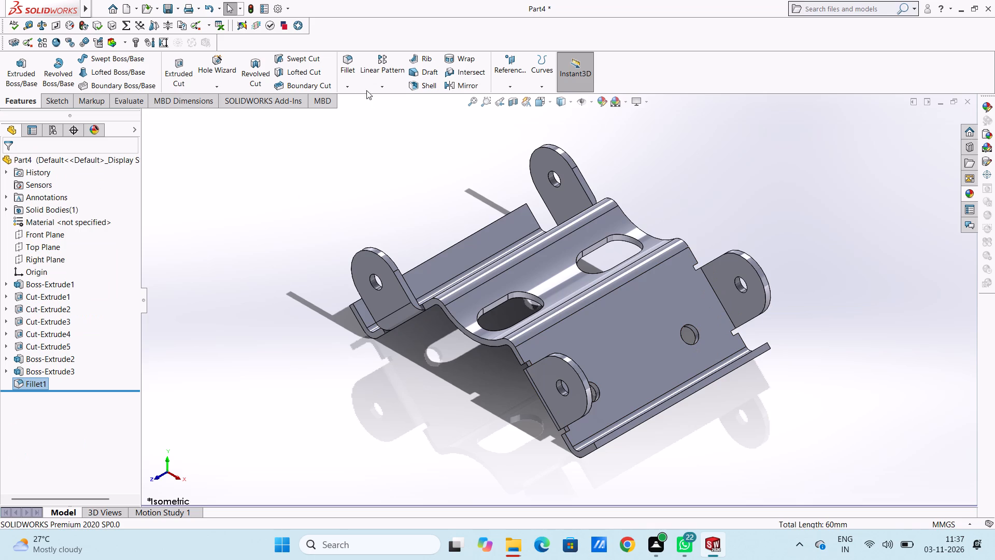
Set up a symmetric 2 mm radius fillet on the inner corner edges where the two rear lugs meet the bracket's webs.
click(349, 64)
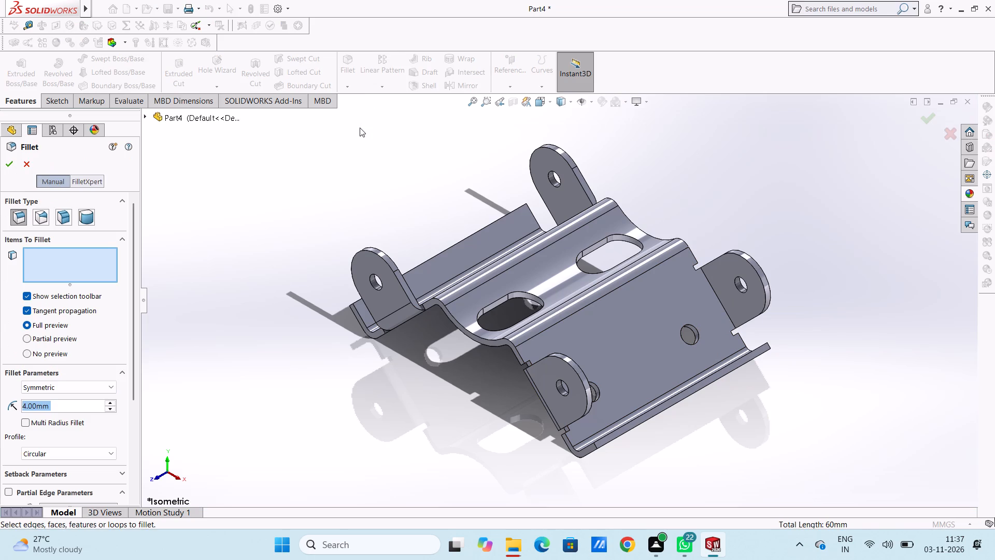
key(2)
key(Return)
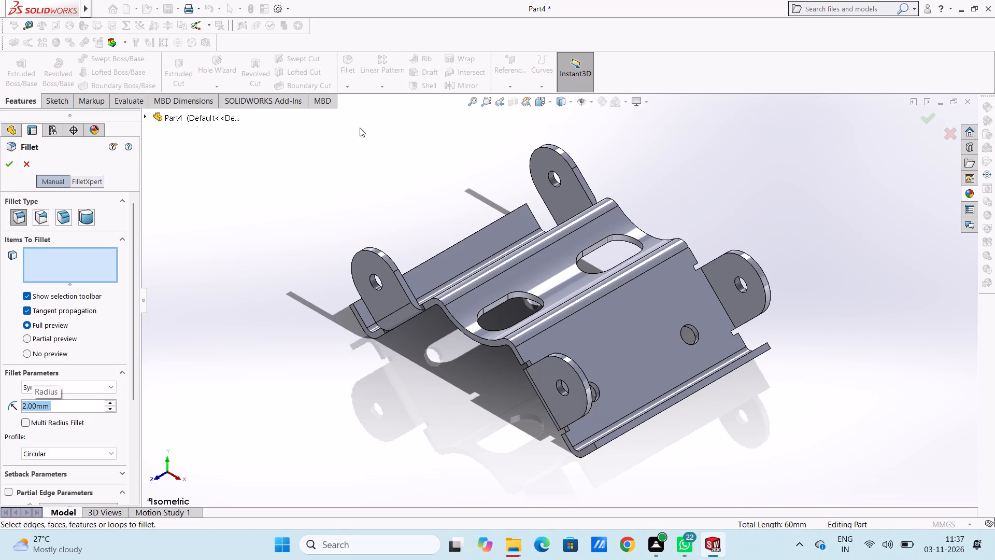
middle_drag(364, 161, 382, 260)
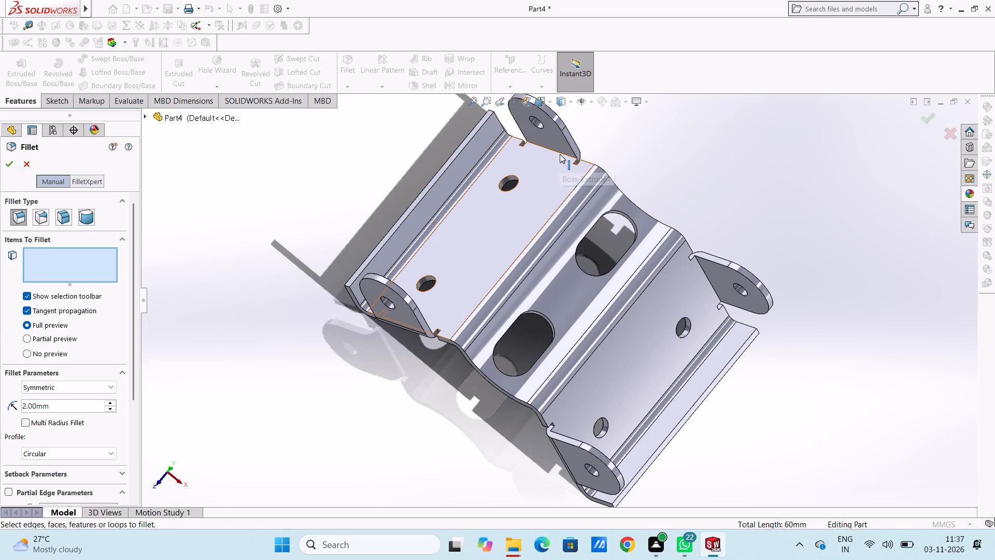
click(560, 154)
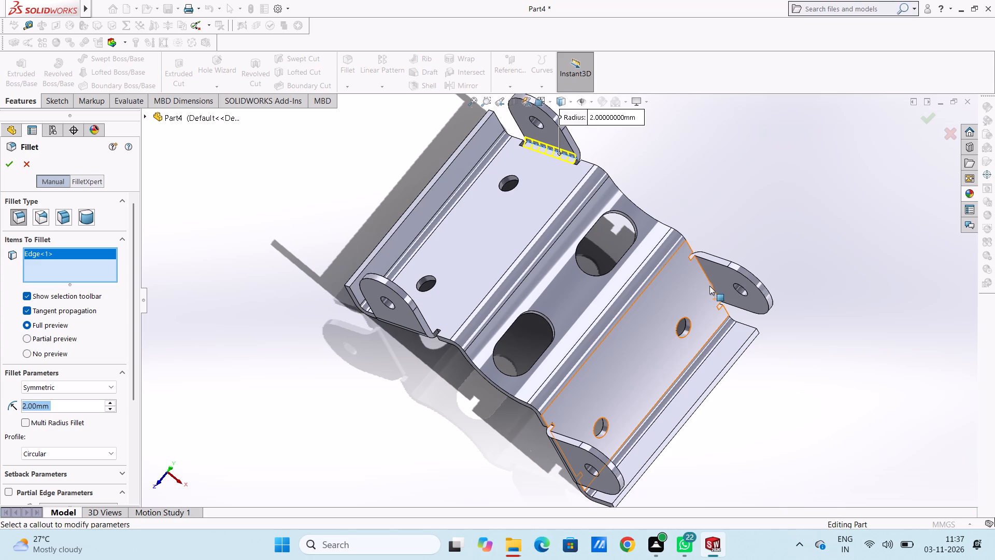
click(713, 285)
Add the matching inner corner edges of the two front lugs to the 2 mm fillet and apply it.
middle_drag(715, 200, 693, 243)
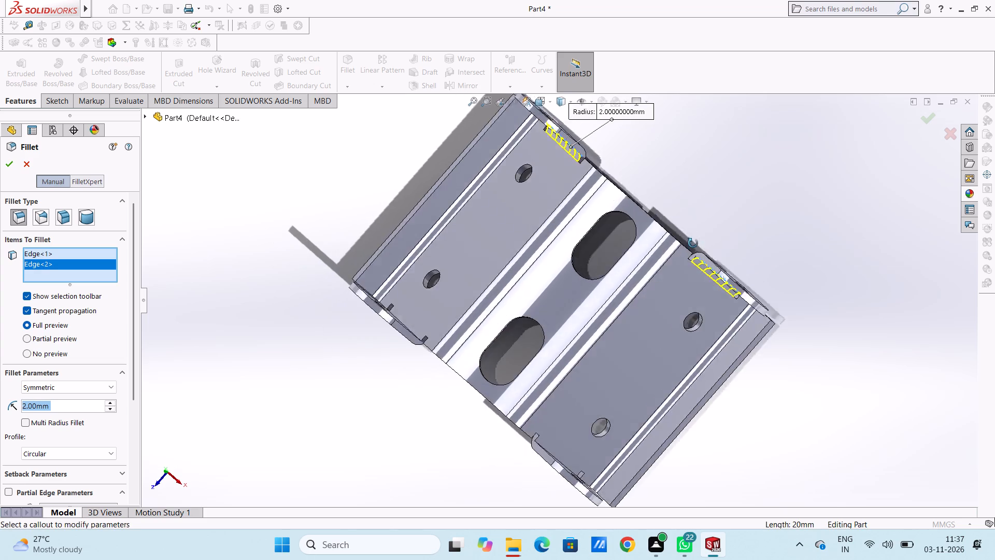
middle_drag(693, 243, 685, 277)
click(410, 317)
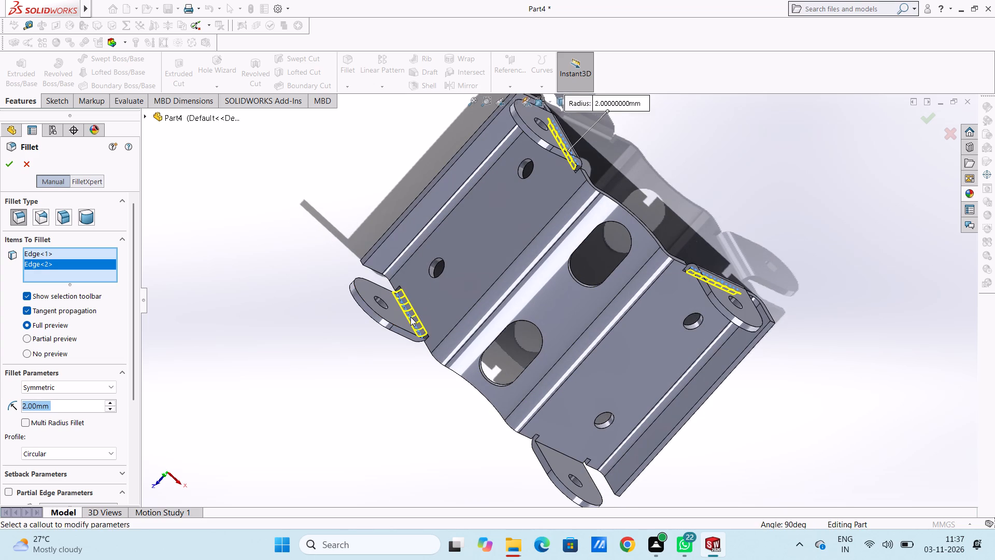
middle_drag(442, 388, 421, 298)
middle_drag(546, 407, 527, 409)
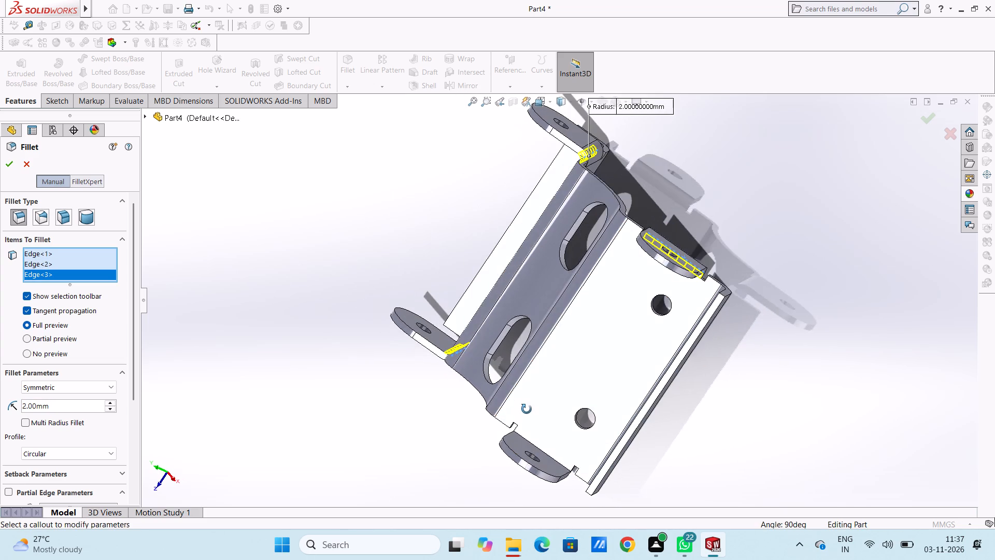
middle_drag(527, 409, 527, 410)
scroll(556, 464, down, 5)
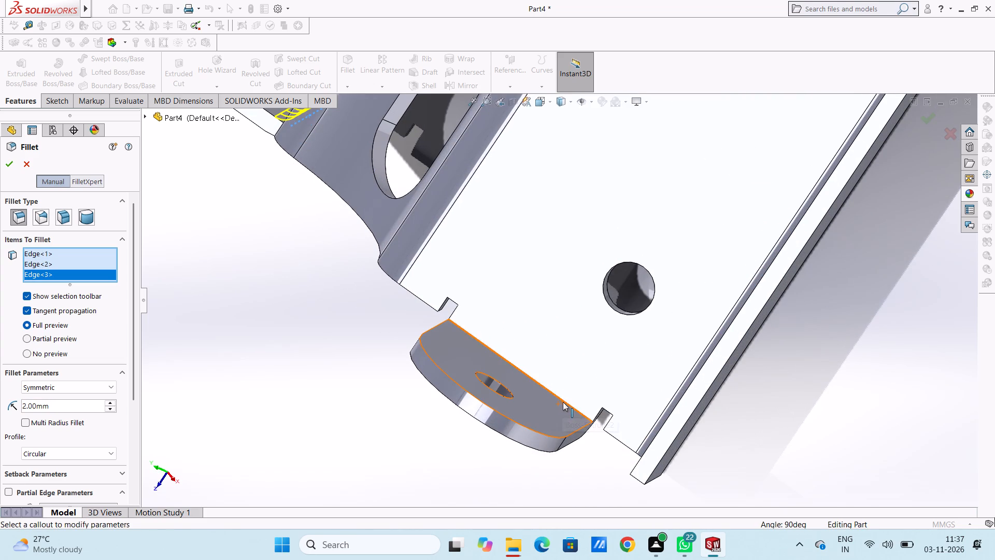
click(563, 401)
scroll(563, 401, up, 9)
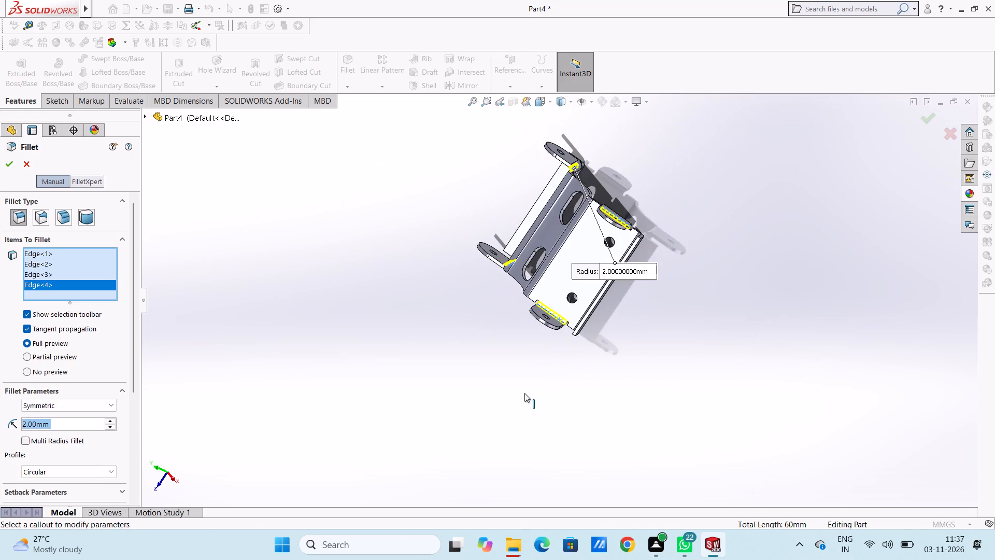
middle_drag(532, 385, 560, 268)
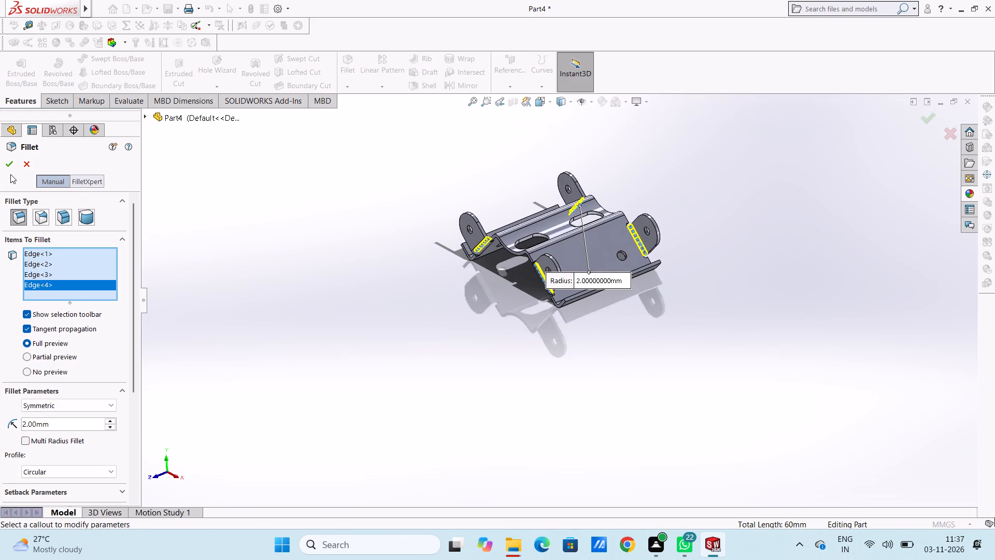
click(10, 165)
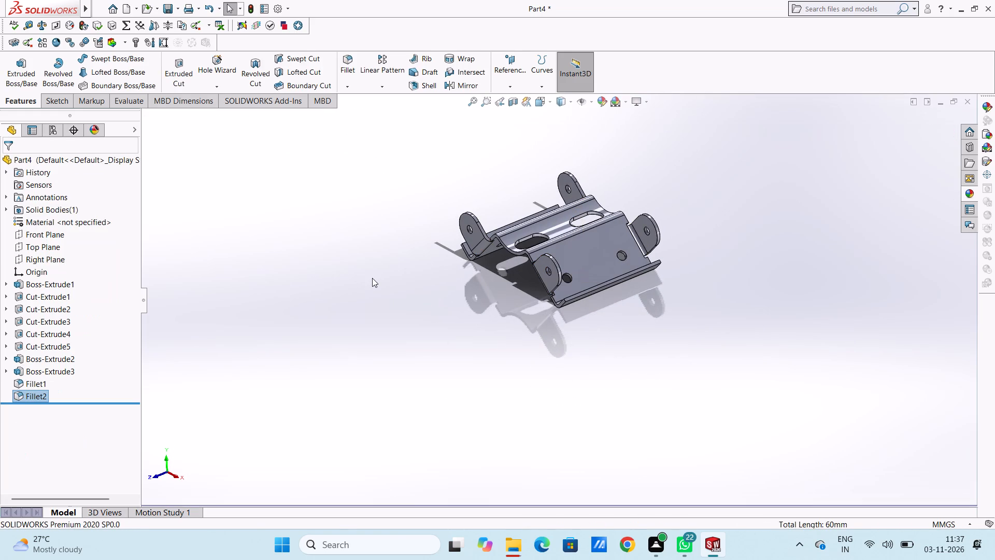
Examine the filleted bracket from several sides, return to the isometric view, and clear the selection.
middle_drag(390, 291, 463, 386)
middle_drag(417, 337, 358, 341)
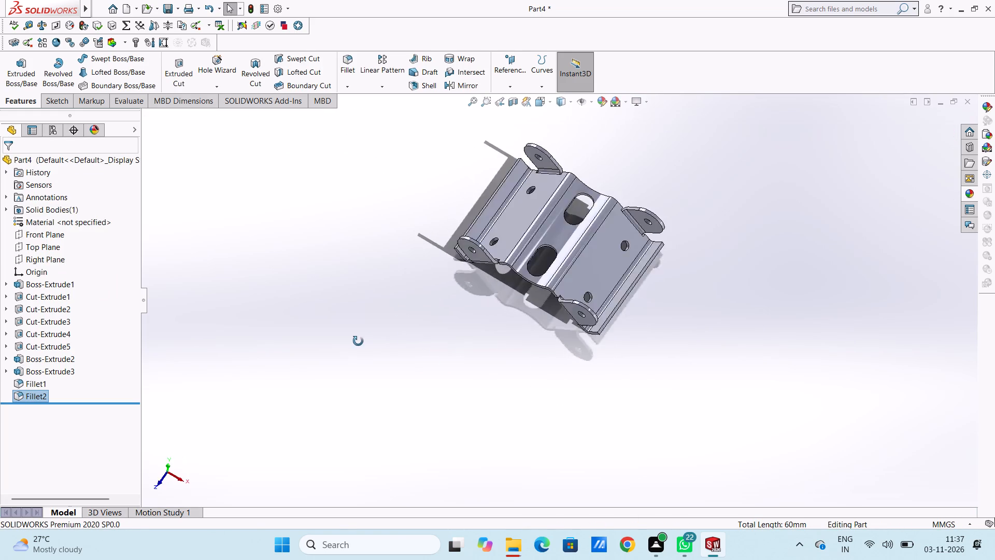
middle_drag(358, 341, 378, 260)
middle_drag(495, 352, 488, 293)
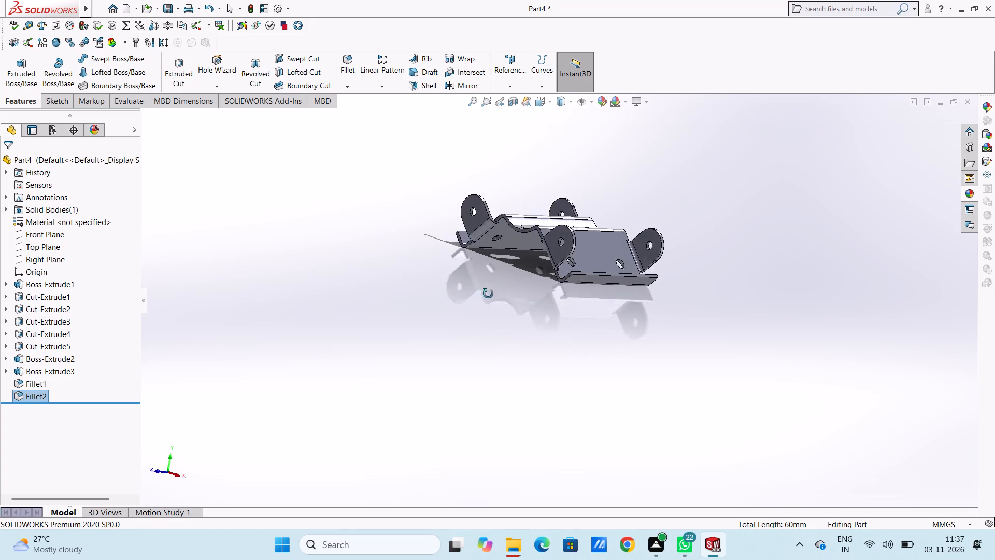
middle_drag(488, 293, 452, 351)
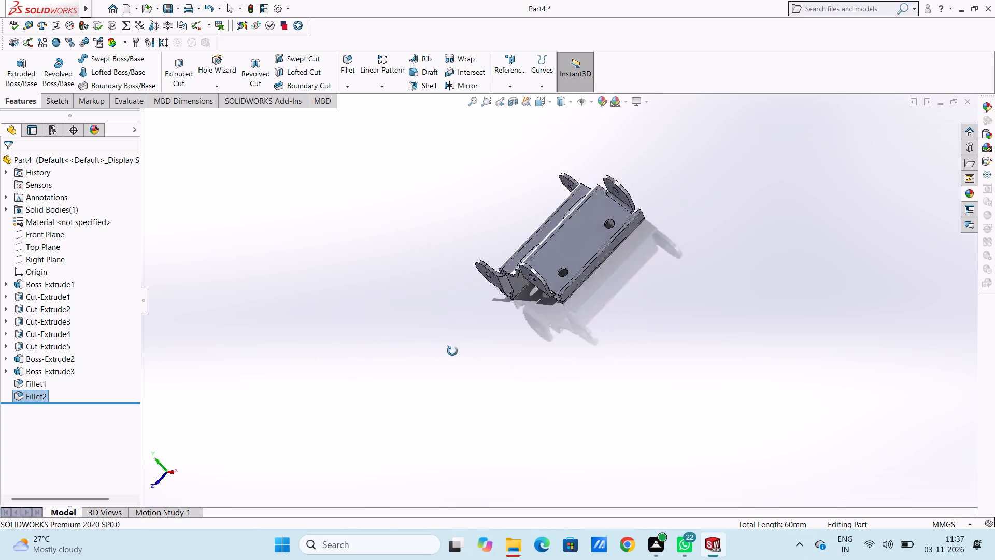
middle_drag(452, 351, 495, 347)
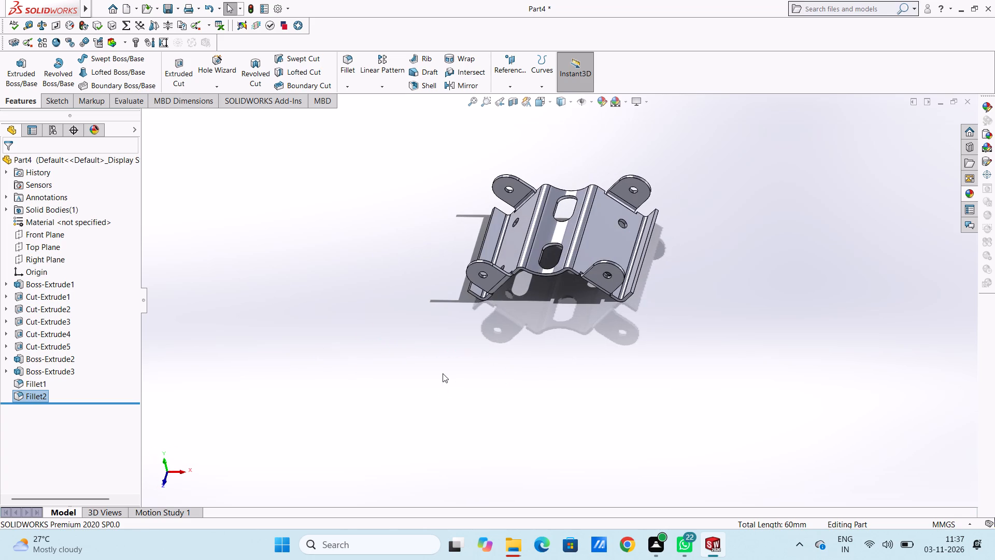
key(ctrl+7)
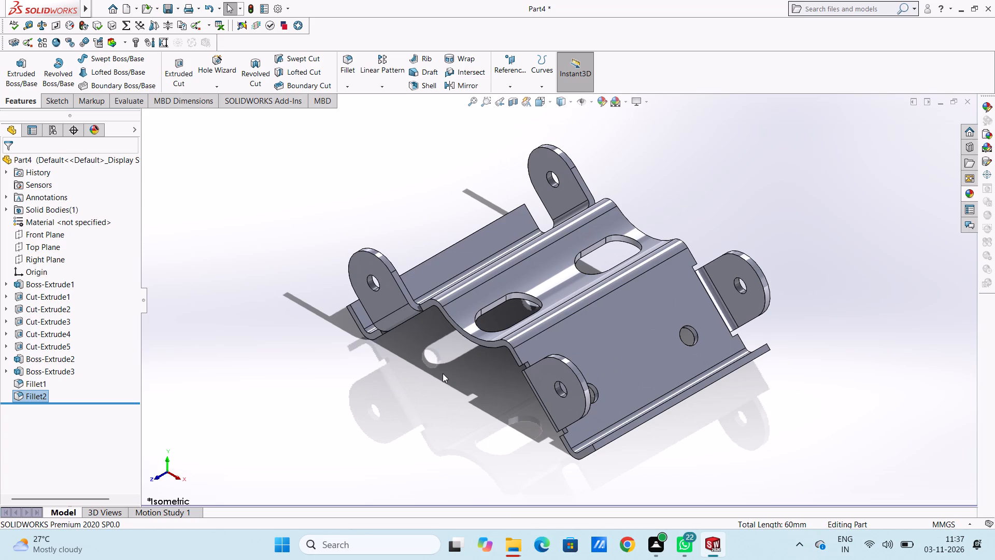
scroll(479, 377, up, 2)
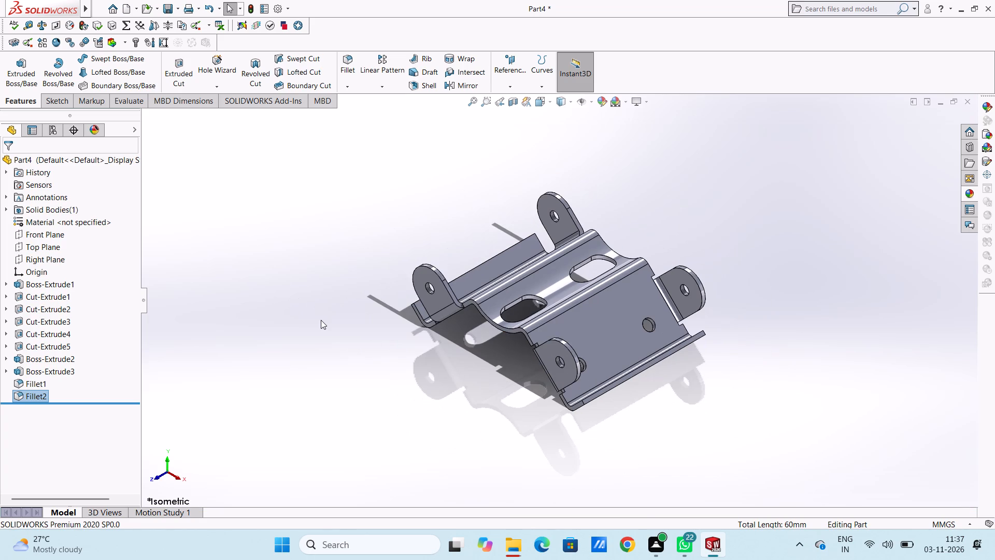
key(Escape)
key(Escape)
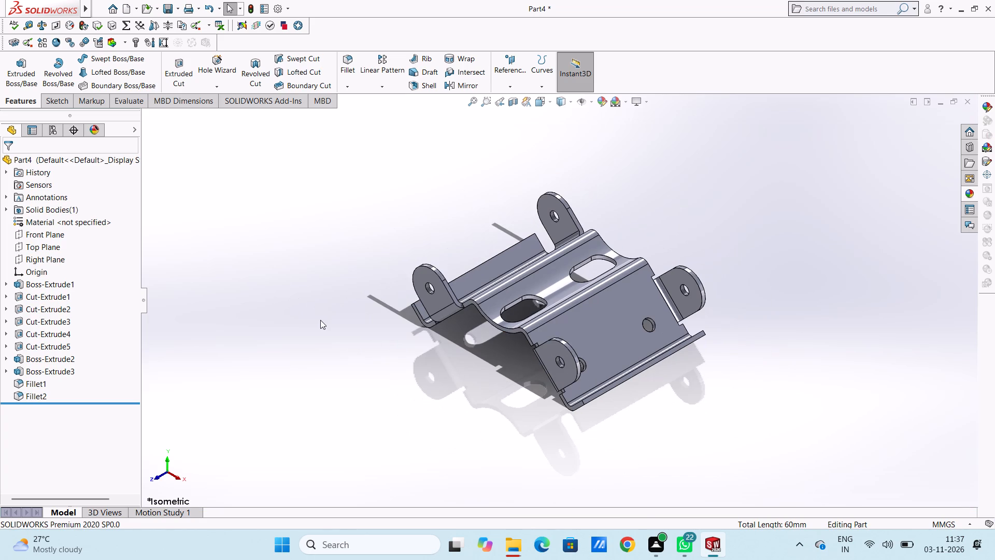
Recolor the whole part purple with RGB values 142, 72, 248 for all display states.
click(602, 105)
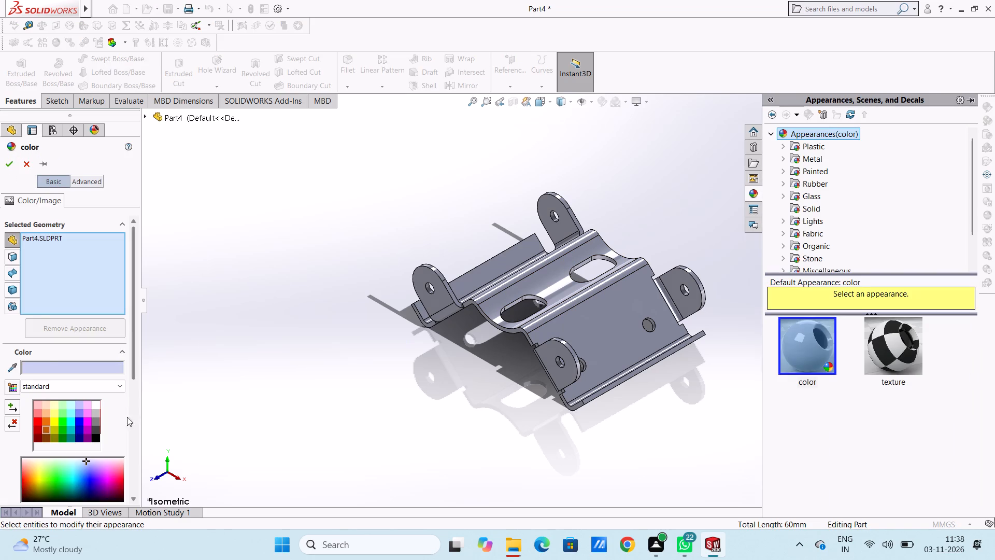
scroll(91, 427, down, 2)
click(87, 319)
click(94, 326)
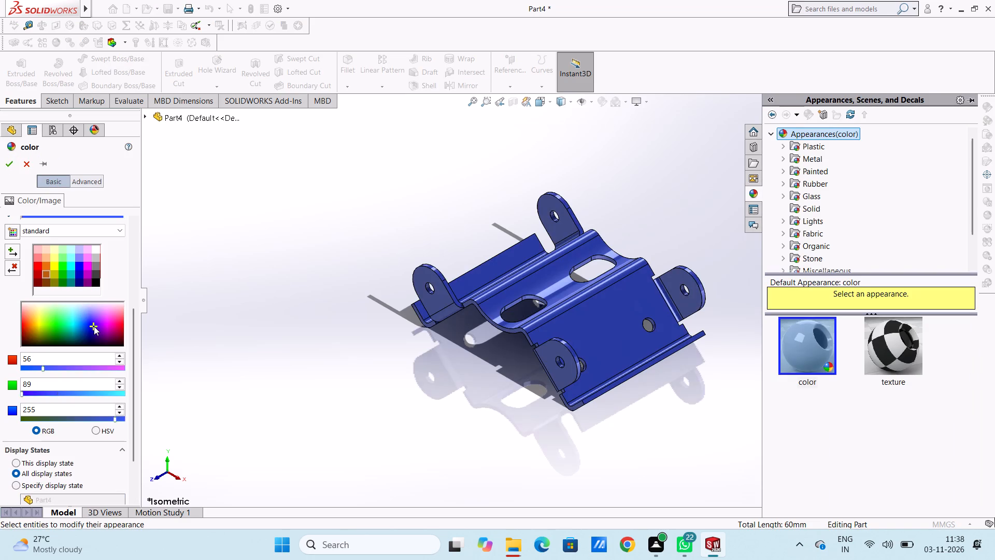
click(84, 309)
click(88, 314)
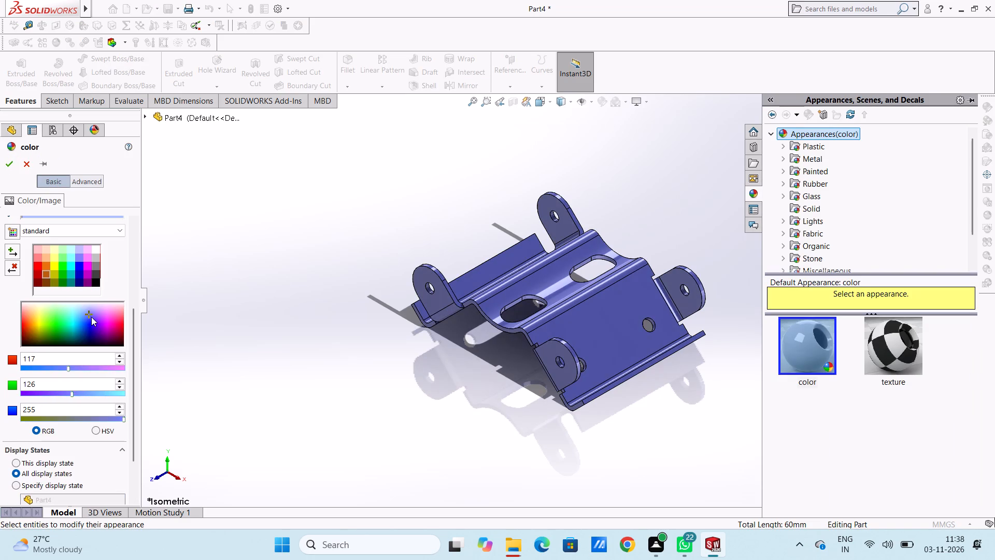
click(91, 317)
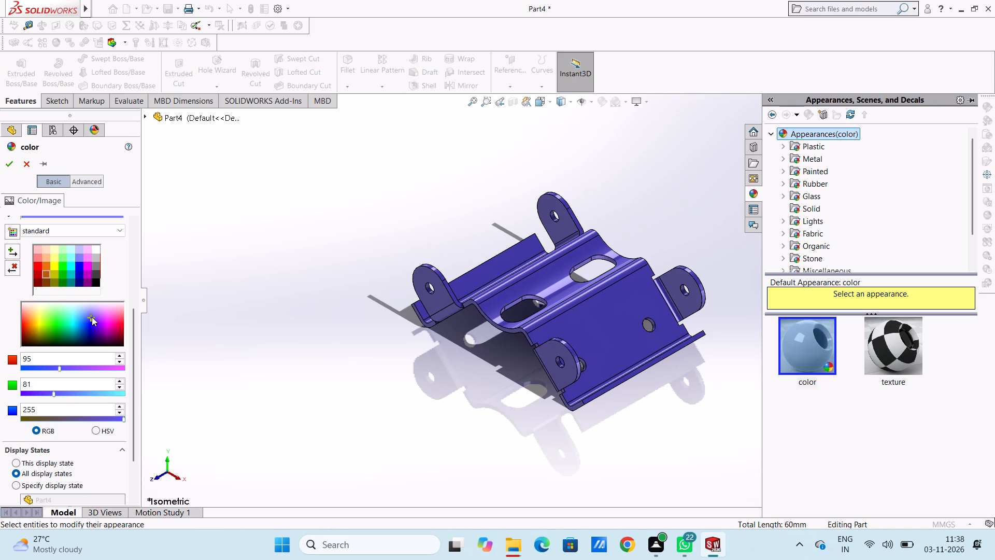
click(96, 417)
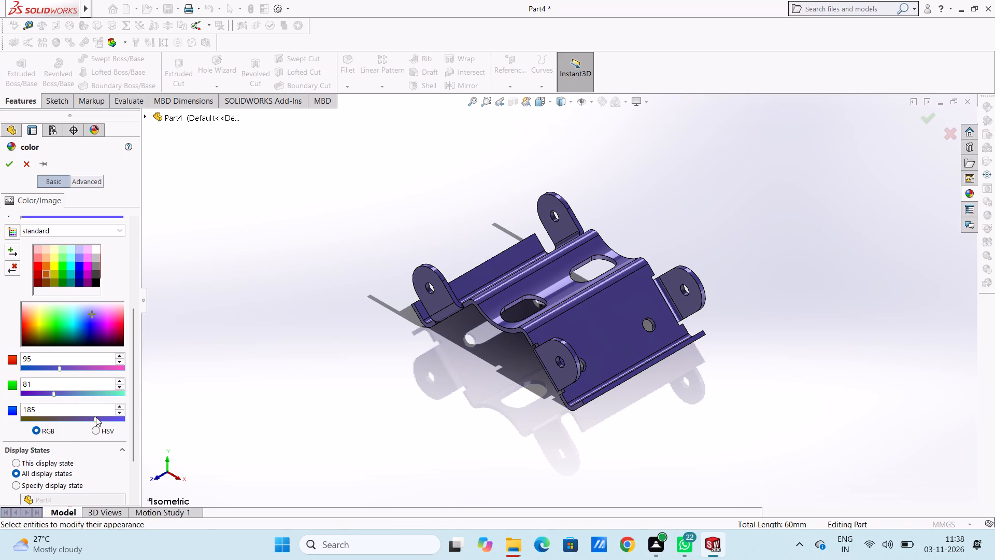
click(93, 417)
click(86, 419)
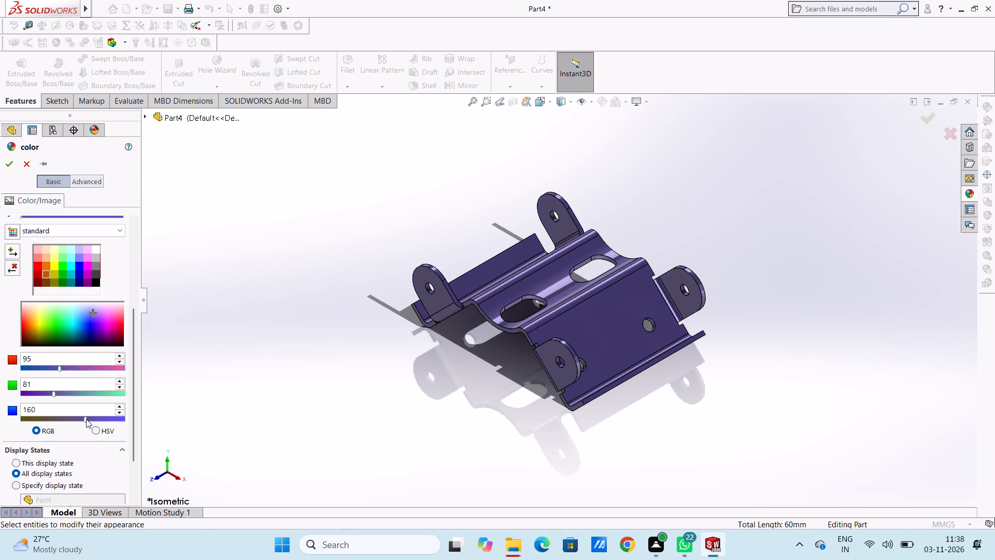
click(121, 417)
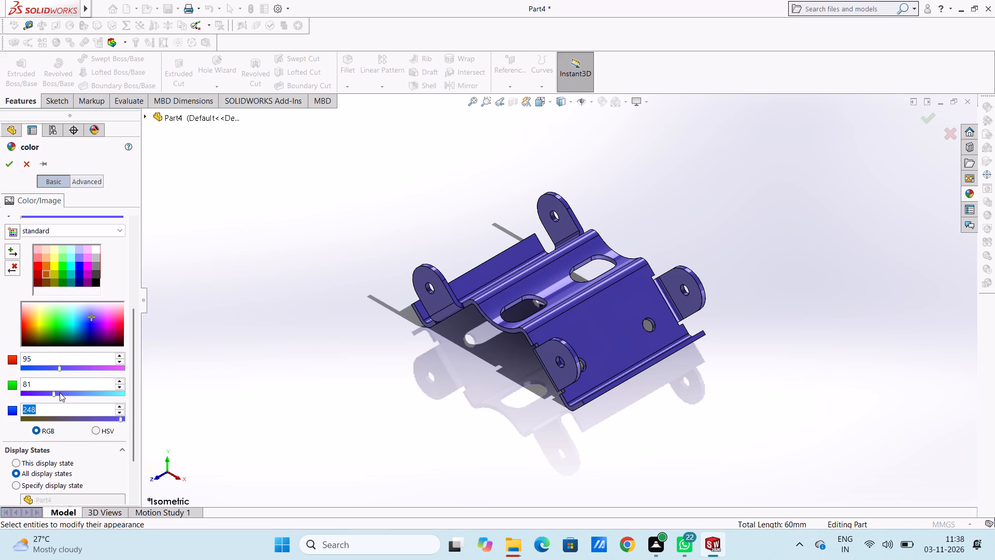
click(32, 392)
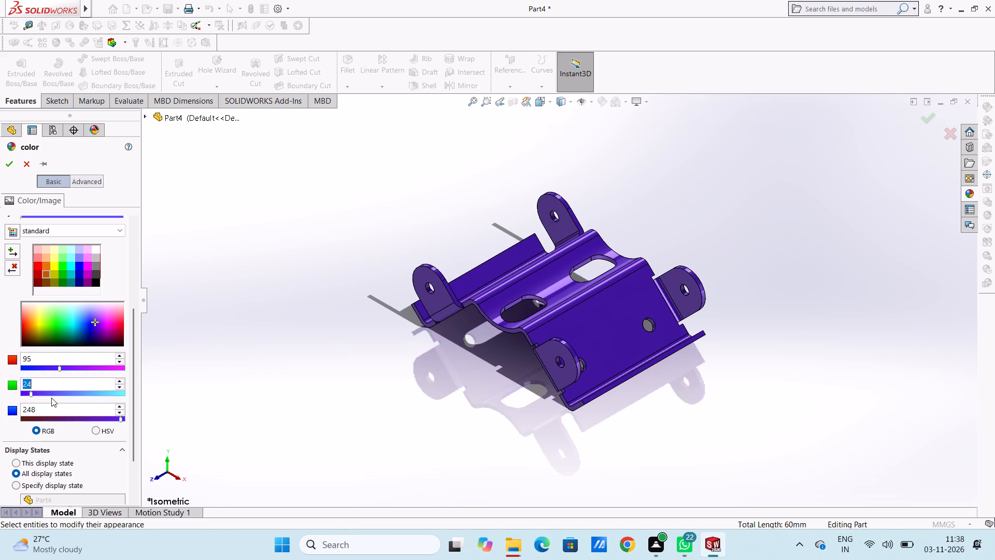
click(51, 395)
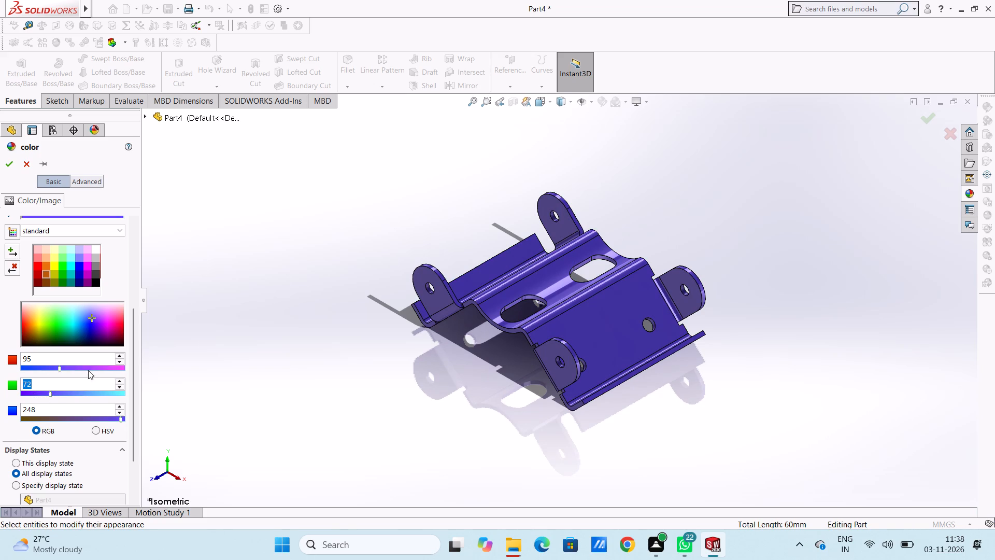
click(79, 367)
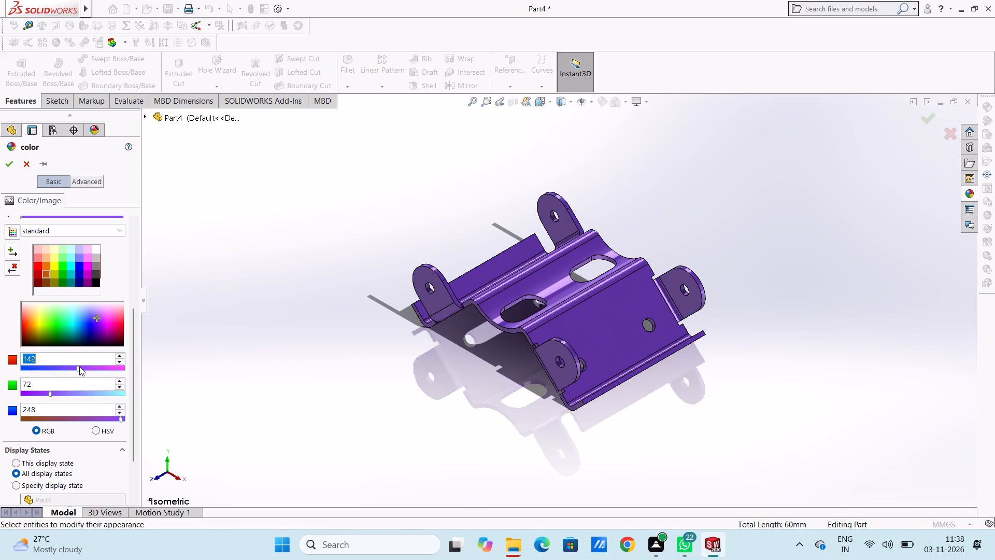
click(7, 164)
Apply a polished metal appearance to the inner face of the hole in the front right lug.
middle_drag(315, 350, 332, 325)
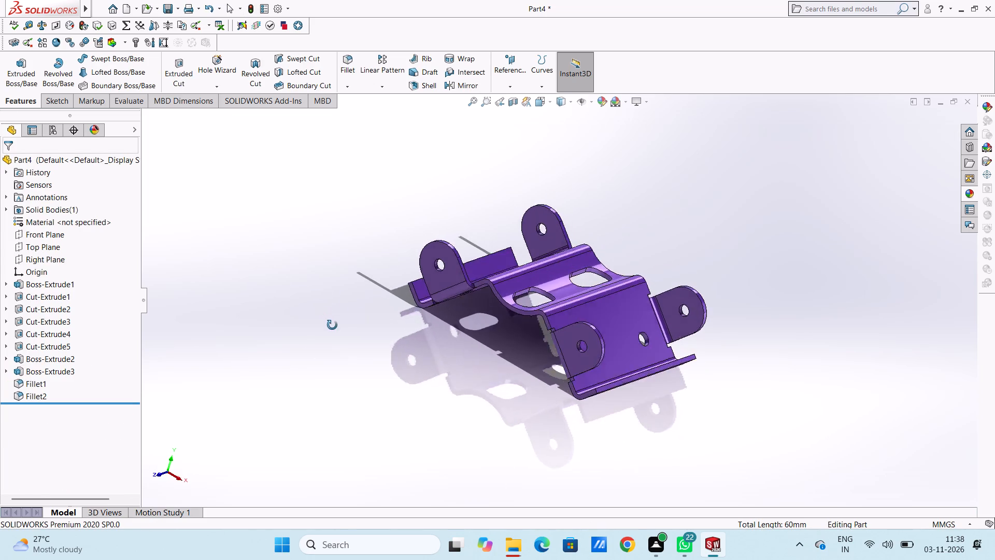
middle_drag(332, 325, 329, 367)
scroll(667, 418, down, 3)
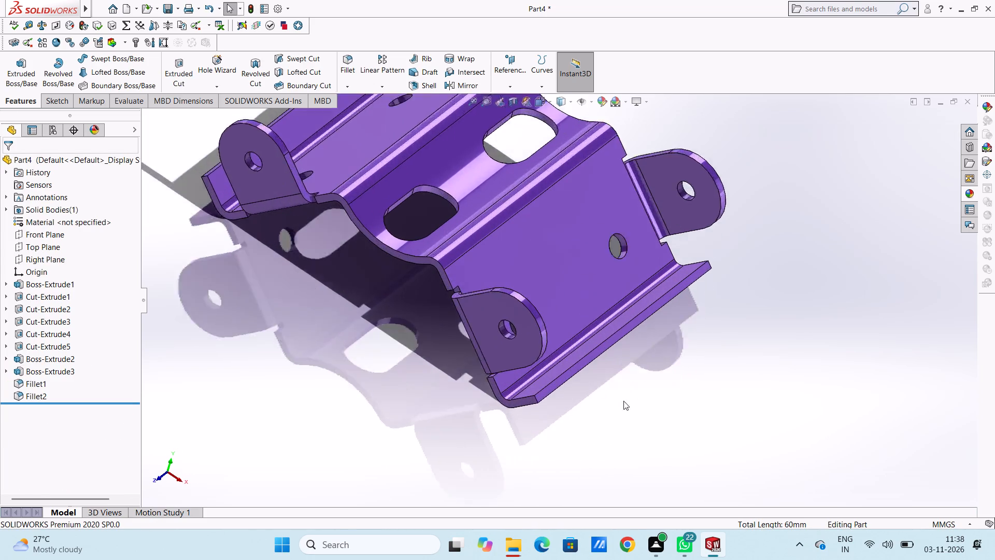
scroll(623, 401, down, 2)
middle_drag(479, 297, 468, 283)
scroll(462, 285, down, 3)
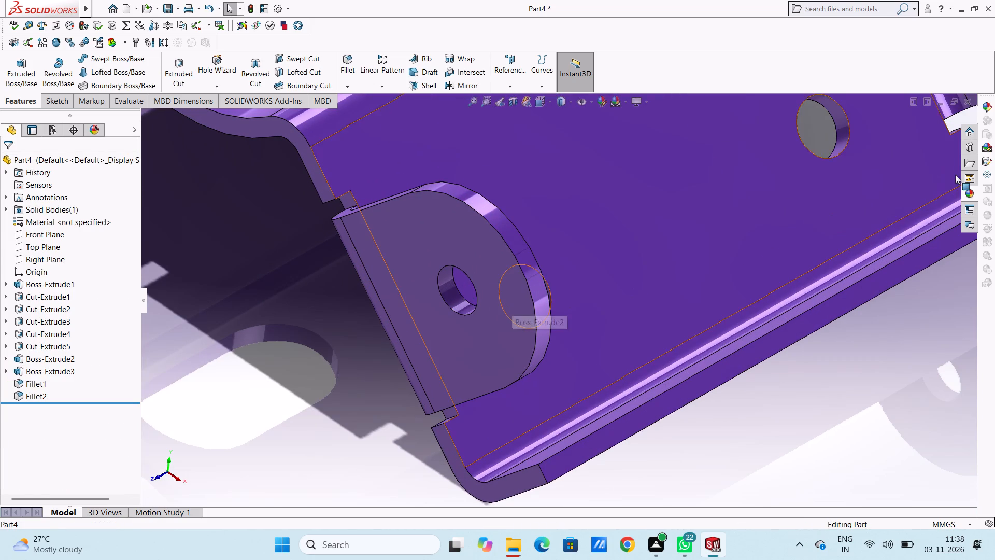
click(971, 192)
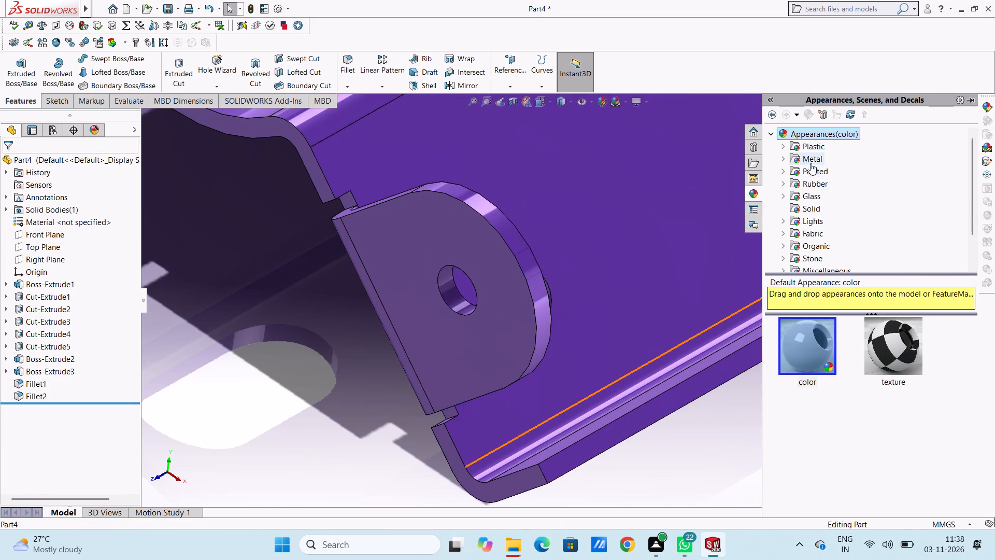
click(809, 160)
drag(887, 335, 444, 289)
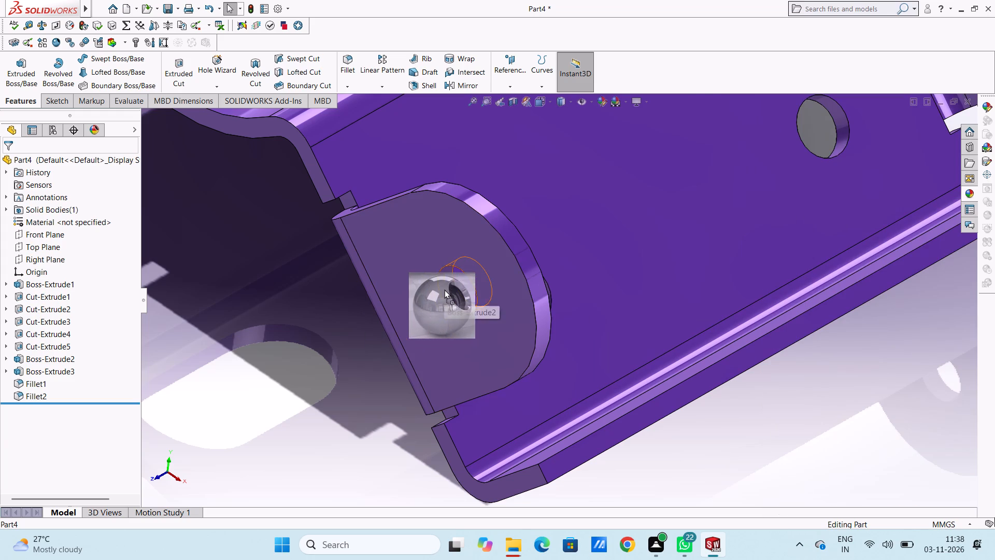
drag(444, 289, 444, 289)
click(444, 289)
scroll(615, 255, down, 1)
scroll(615, 255, up, 5)
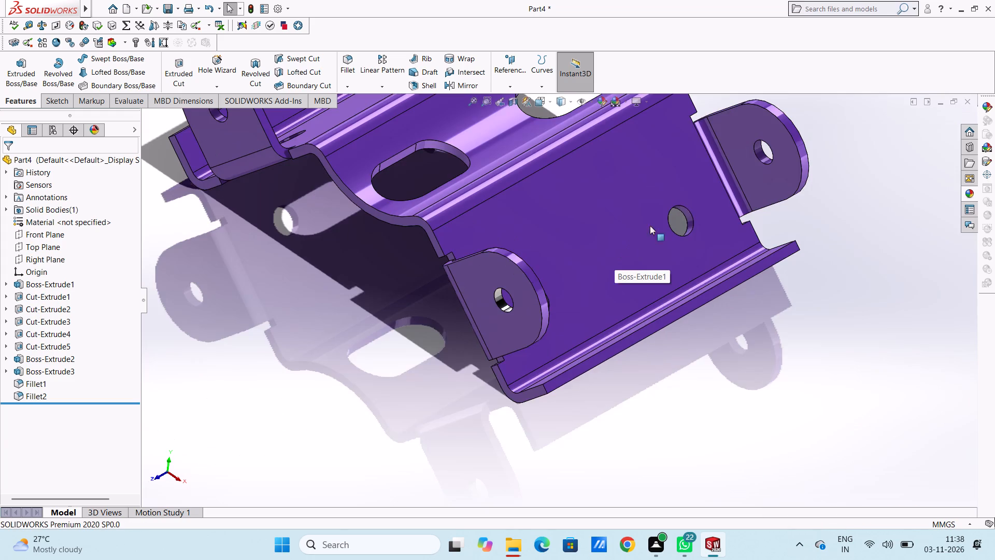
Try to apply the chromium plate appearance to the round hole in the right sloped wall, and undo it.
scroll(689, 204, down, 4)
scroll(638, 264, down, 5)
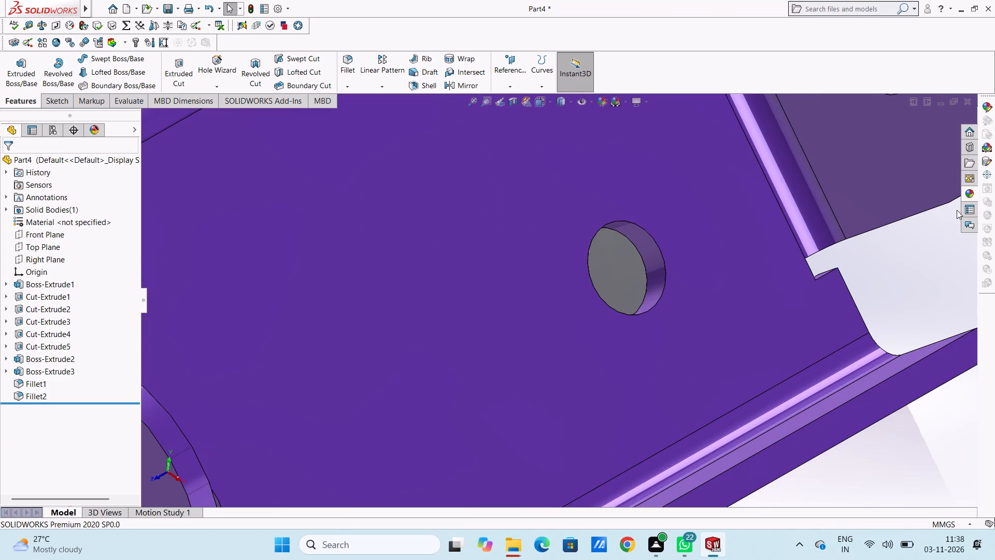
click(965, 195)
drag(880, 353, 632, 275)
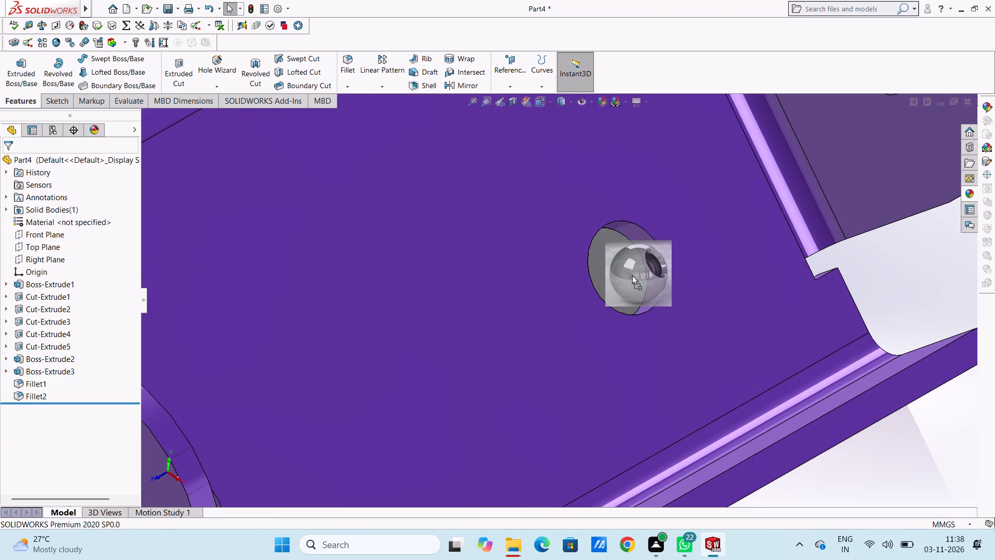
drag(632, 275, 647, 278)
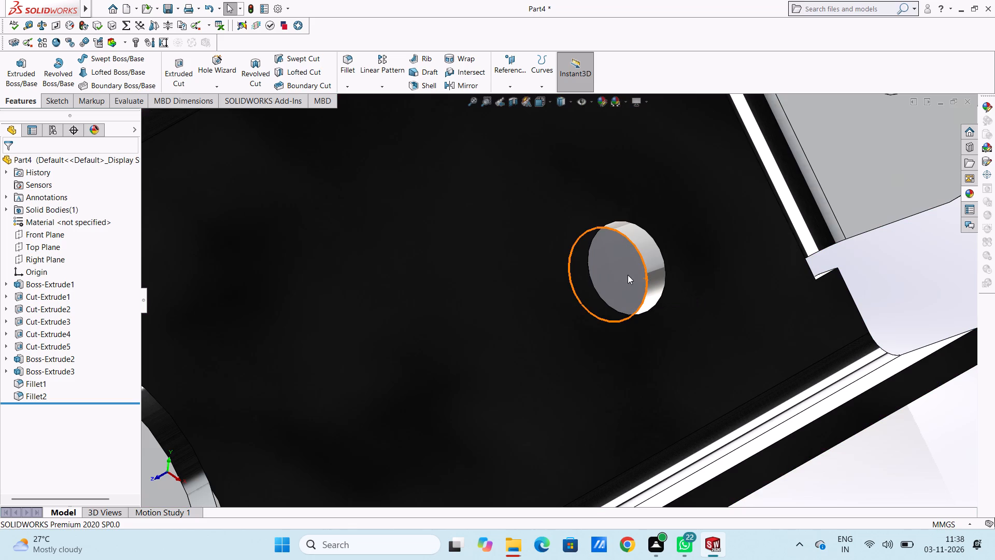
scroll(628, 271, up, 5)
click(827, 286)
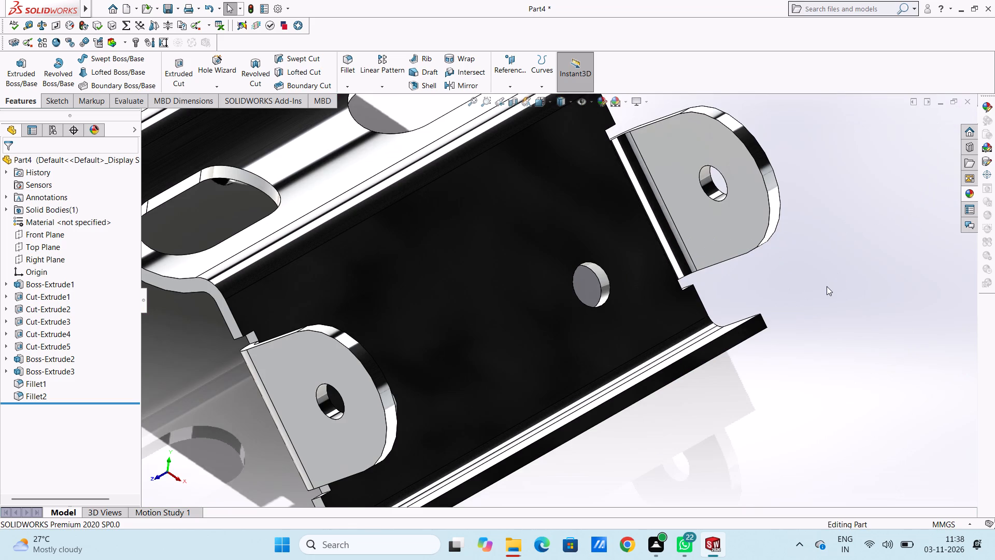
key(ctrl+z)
Apply the chromium plate appearance to the whole cut feature forming the round hole in the right sloped wall.
scroll(581, 285, down, 5)
scroll(634, 288, down, 2)
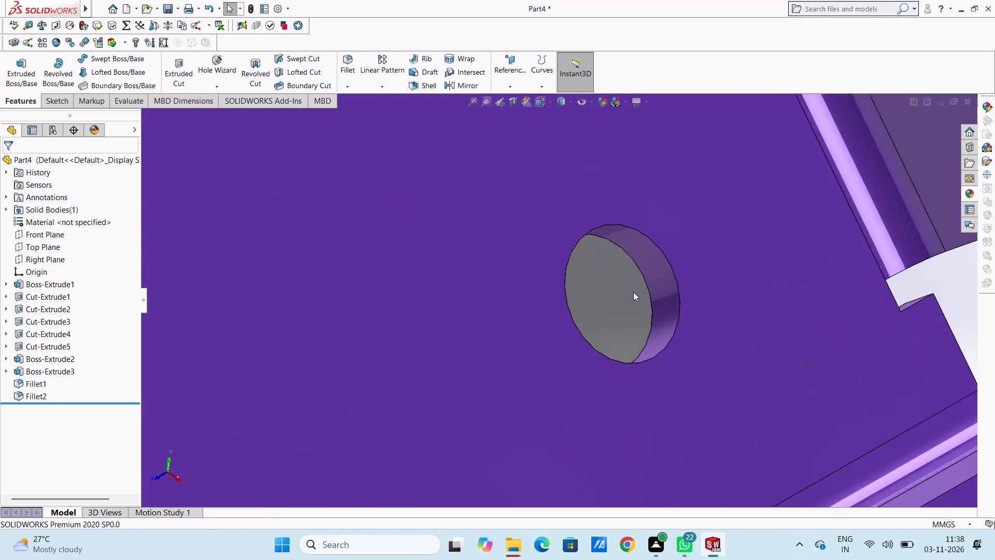
scroll(633, 292, down, 3)
click(966, 194)
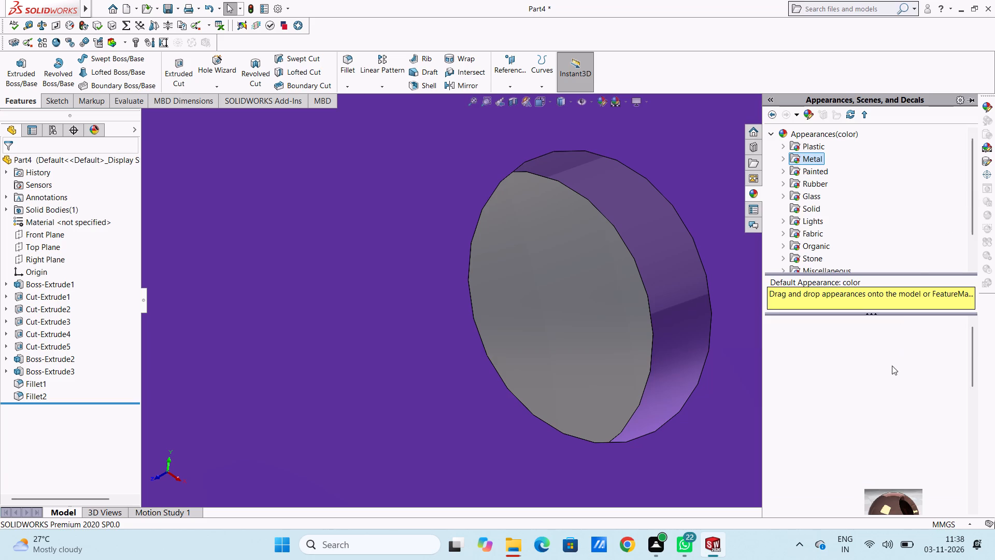
drag(889, 353, 670, 315)
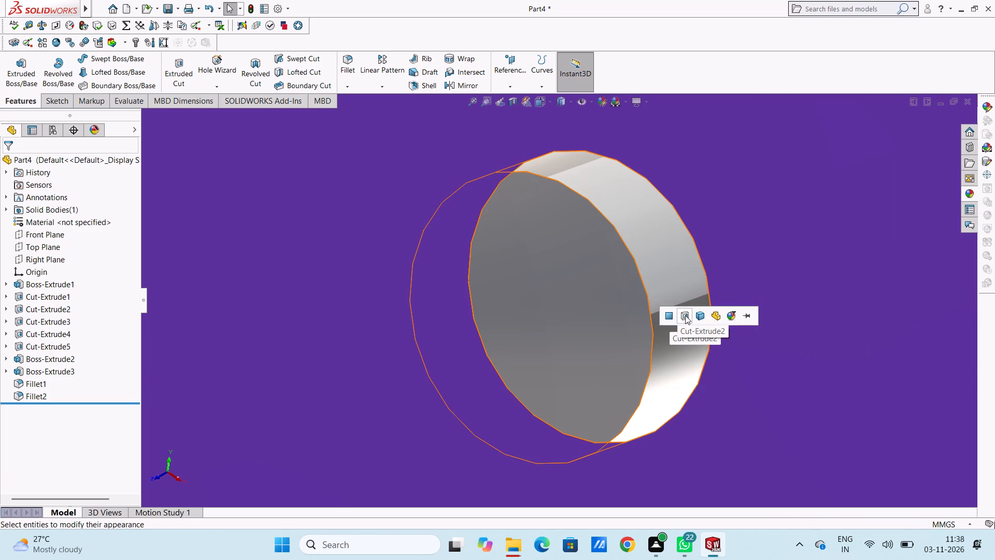
click(686, 315)
Apply the chromium plate appearance to only the inner face of the hole in the rear right lug.
scroll(683, 311, up, 14)
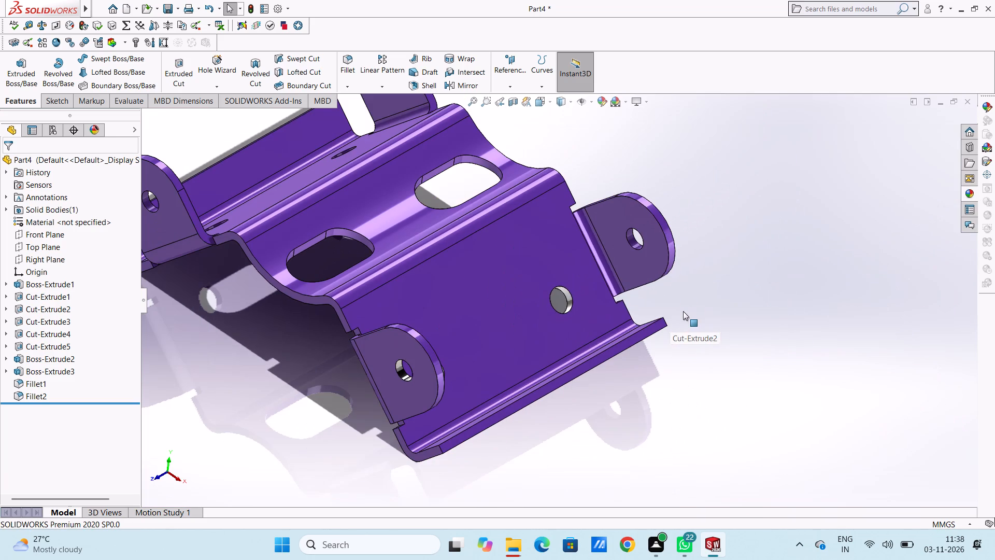
scroll(578, 292, down, 5)
scroll(728, 169, up, 4)
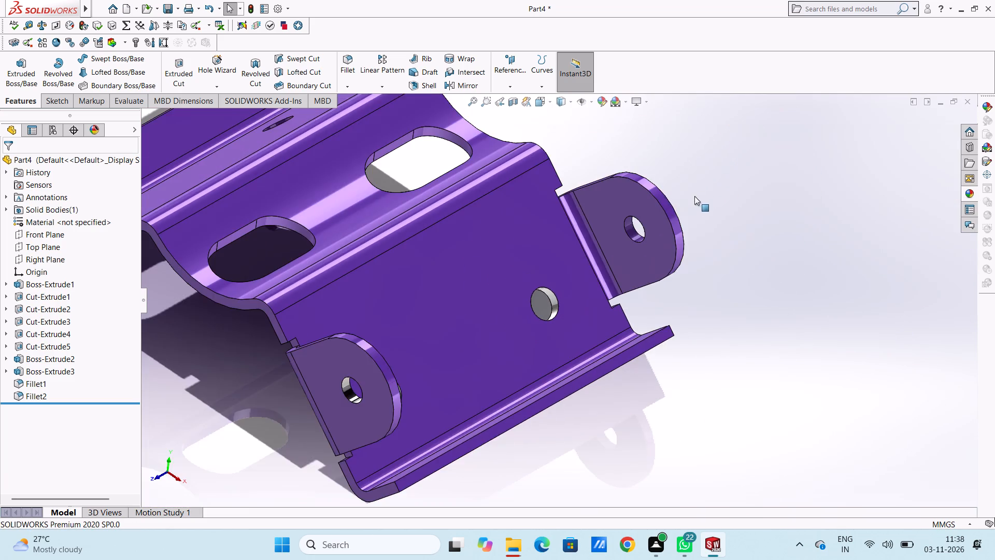
scroll(634, 206, down, 5)
scroll(605, 305, down, 5)
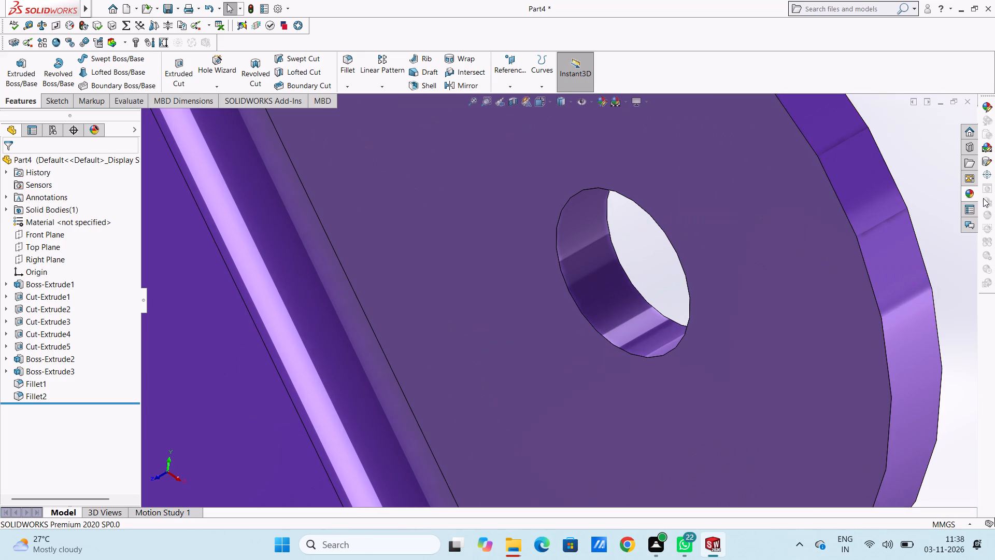
click(970, 193)
drag(893, 338, 653, 308)
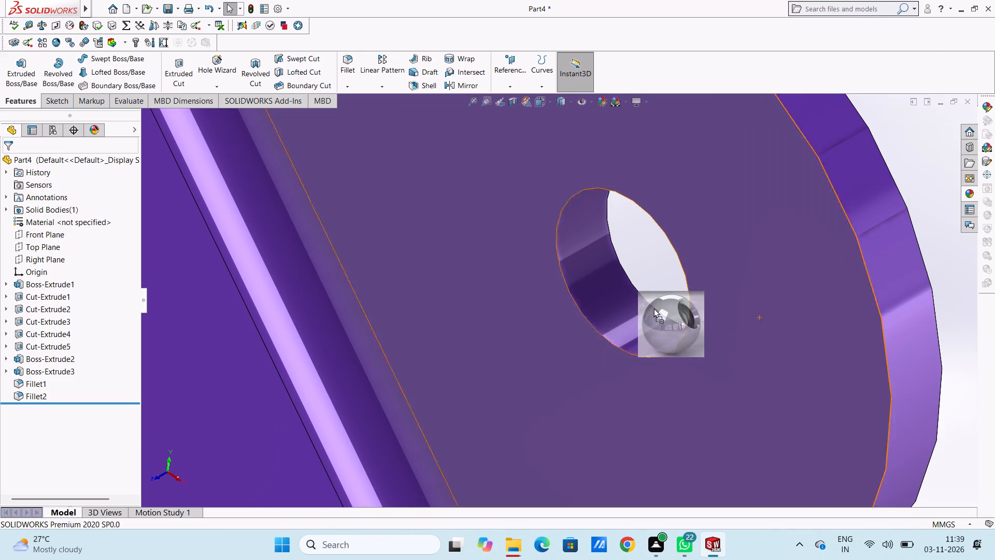
drag(653, 308, 629, 309)
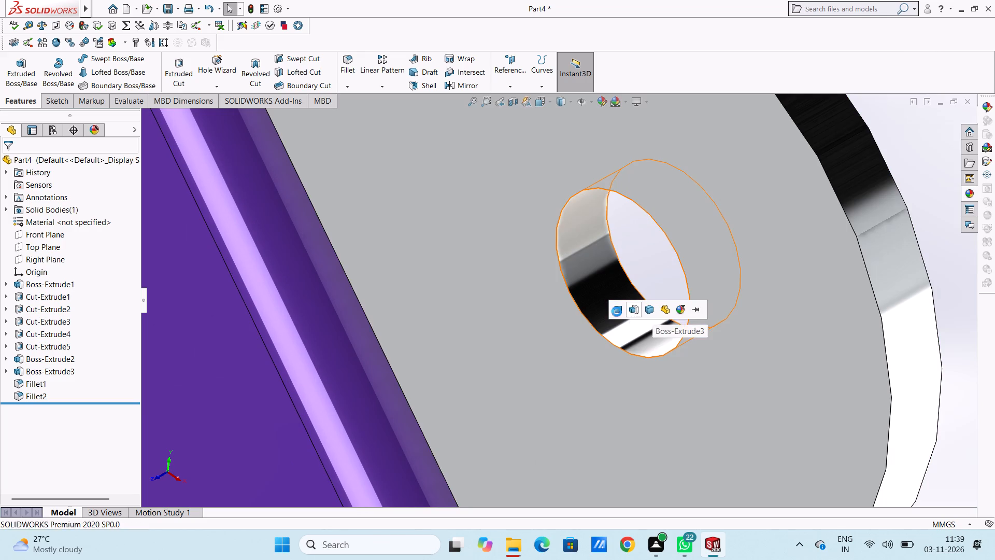
click(615, 313)
Apply the chromium plate appearance to the whole cut feature of the elongated slots in the central channel.
scroll(615, 313, up, 10)
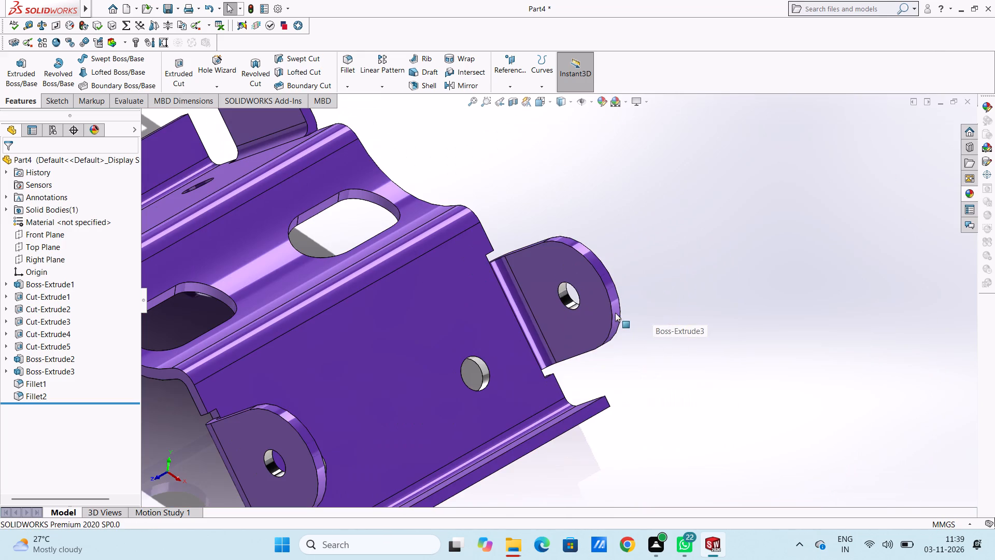
middle_drag(658, 367, 656, 334)
scroll(655, 335, up, 1)
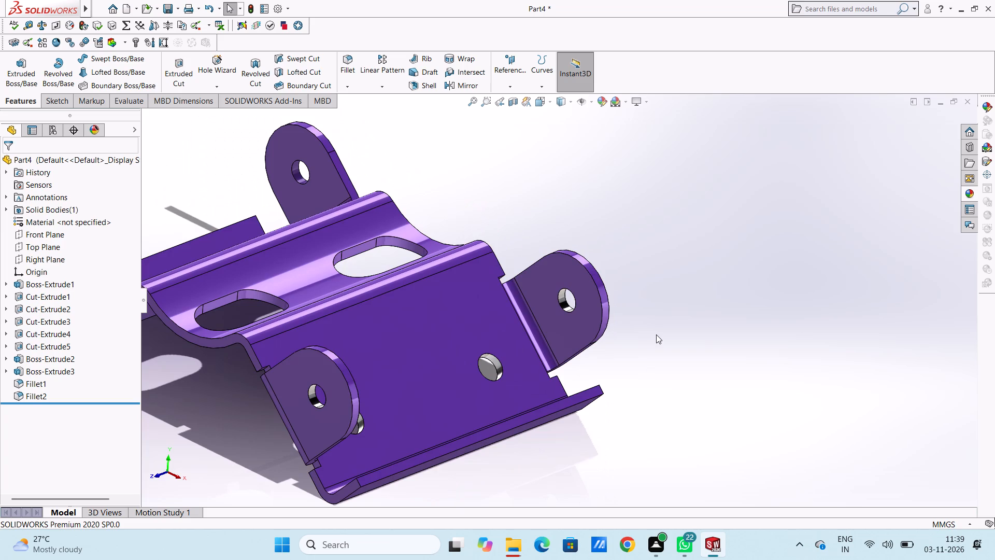
scroll(656, 334, up, 4)
middle_drag(588, 343, 591, 396)
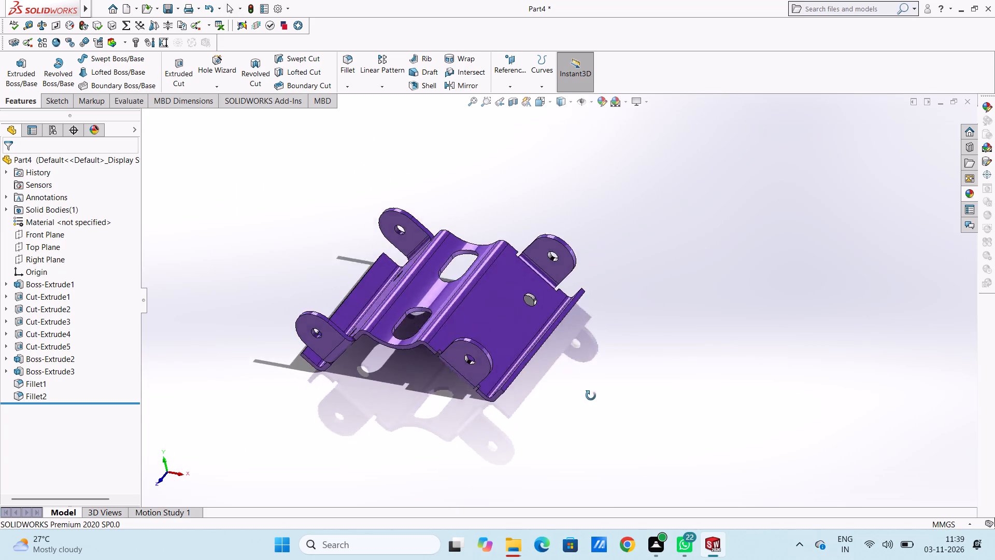
middle_drag(591, 396, 592, 395)
scroll(446, 317, down, 5)
scroll(555, 308, down, 1)
middle_drag(555, 308, 545, 334)
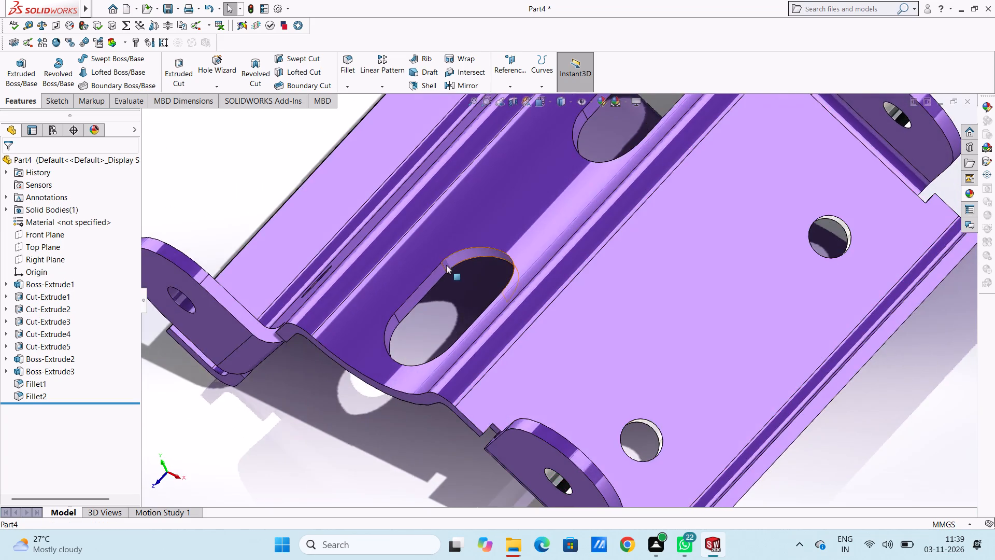
scroll(446, 265, down, 4)
middle_drag(466, 320, 484, 341)
scroll(457, 310, down, 5)
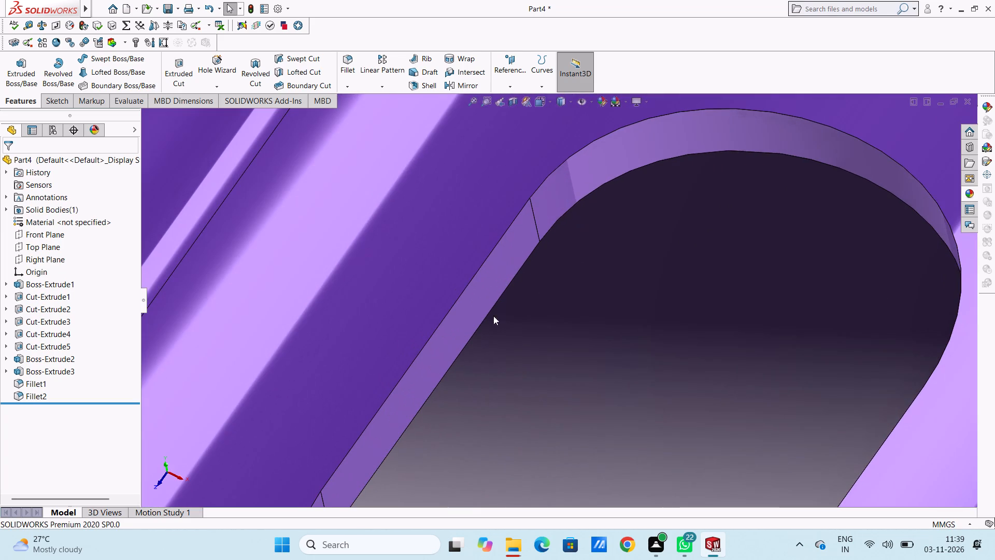
click(968, 192)
drag(892, 348, 761, 339)
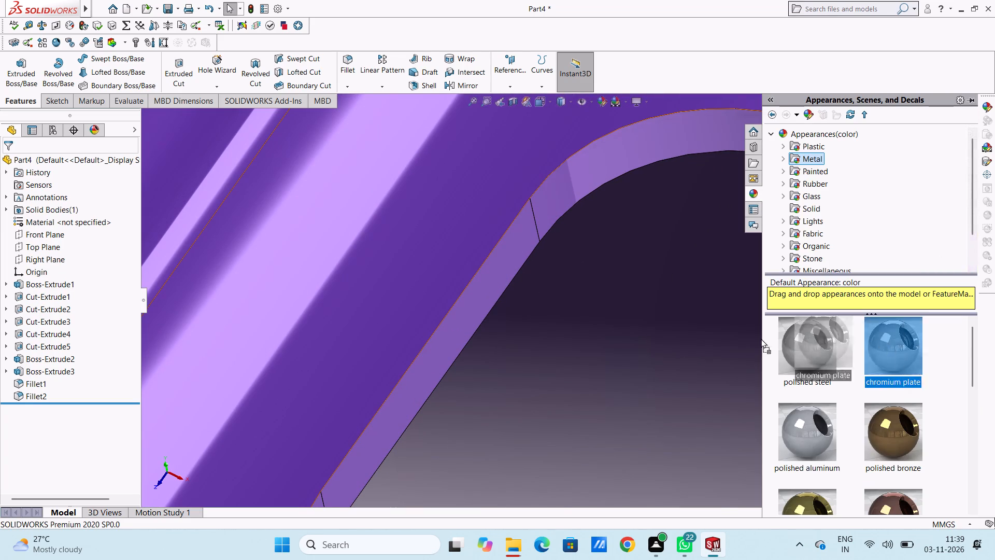
drag(761, 339, 471, 333)
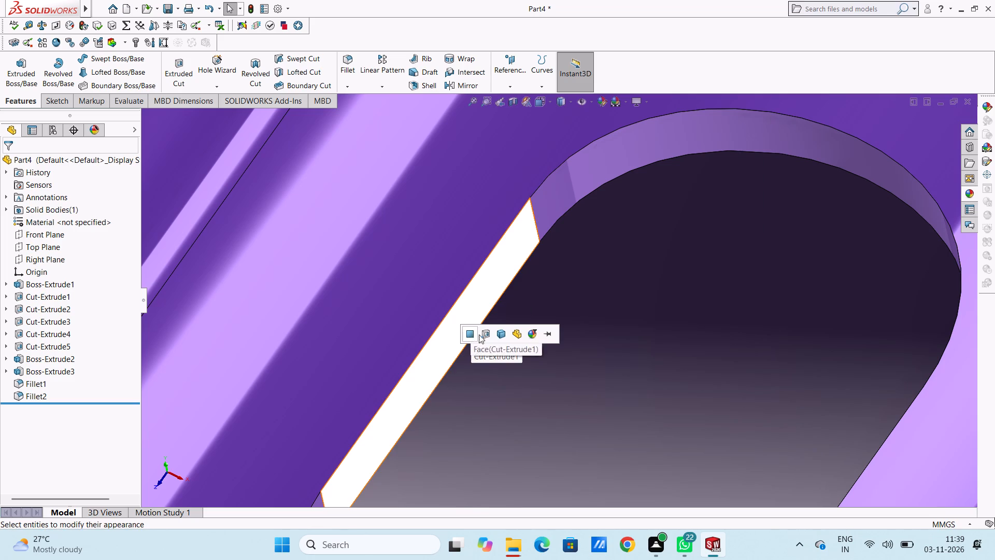
click(483, 335)
Apply the chromium plate appearance to only the inner face of the hole in the front left lug.
scroll(666, 304, up, 5)
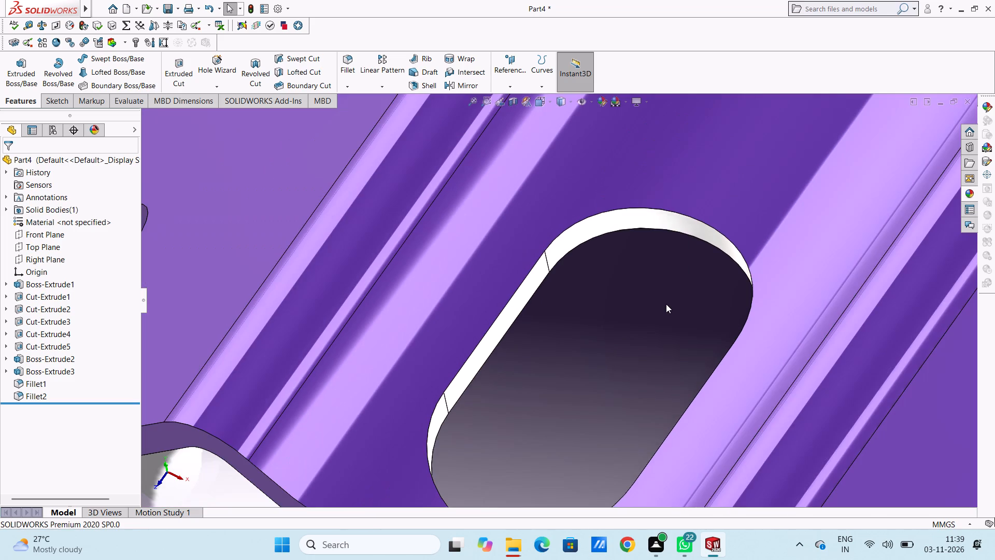
scroll(666, 302, up, 4)
middle_drag(667, 302, 719, 304)
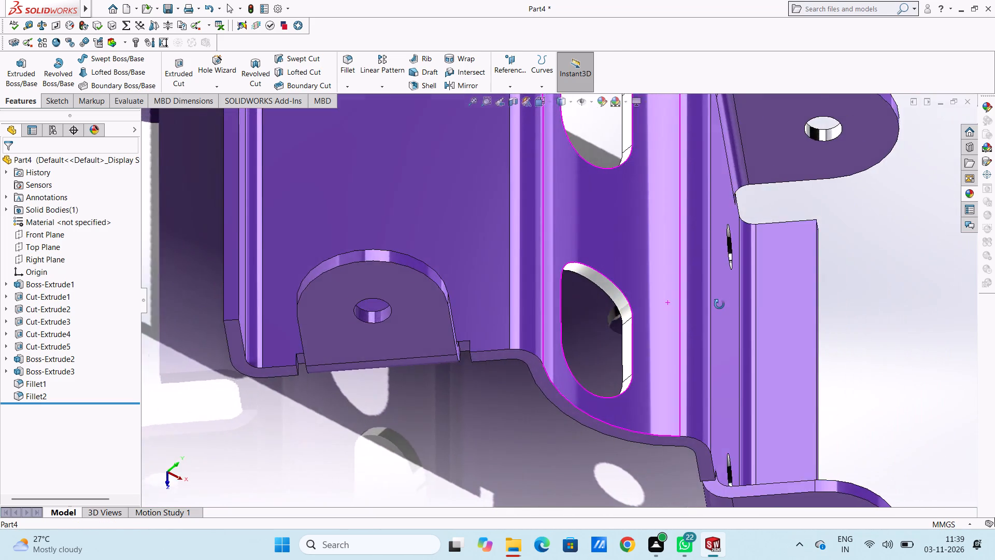
middle_drag(719, 304, 674, 251)
scroll(669, 249, up, 4)
middle_drag(509, 263, 540, 259)
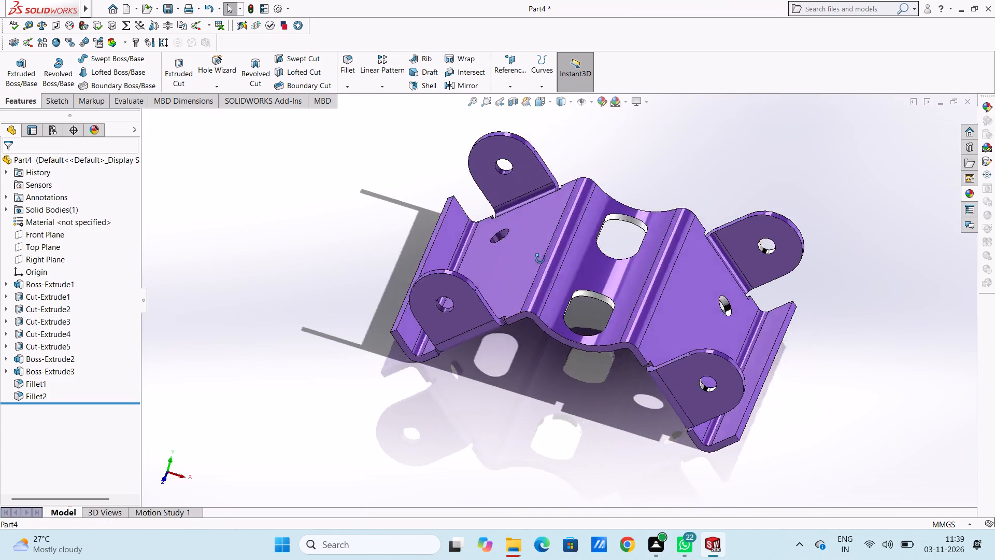
middle_drag(540, 259, 517, 311)
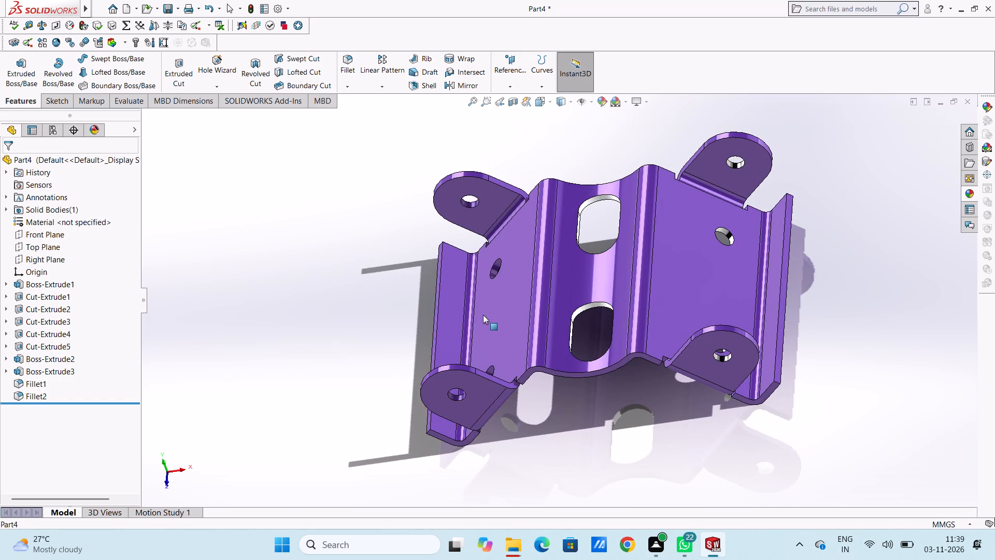
middle_drag(490, 400, 465, 335)
scroll(407, 298, down, 2)
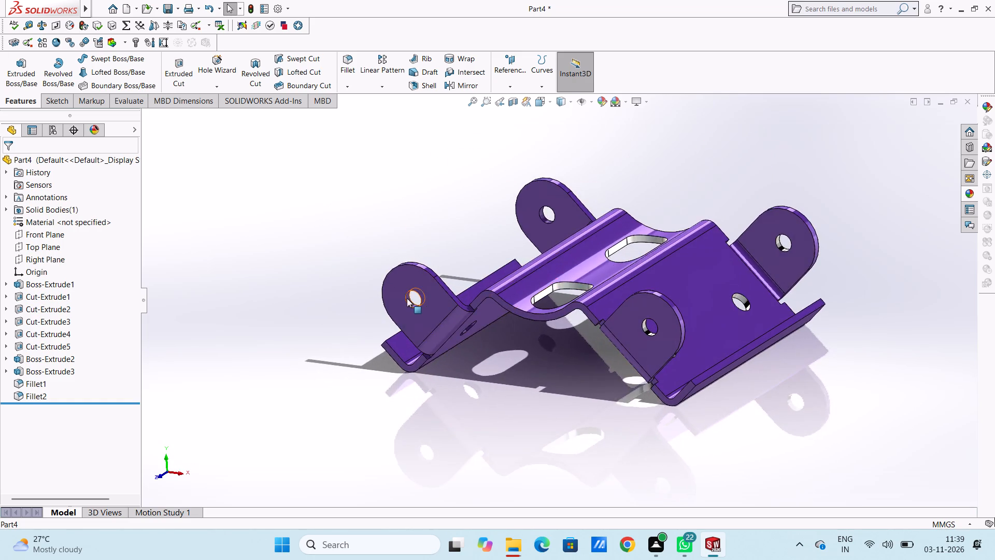
scroll(407, 298, down, 3)
scroll(503, 282, down, 5)
scroll(437, 345, down, 3)
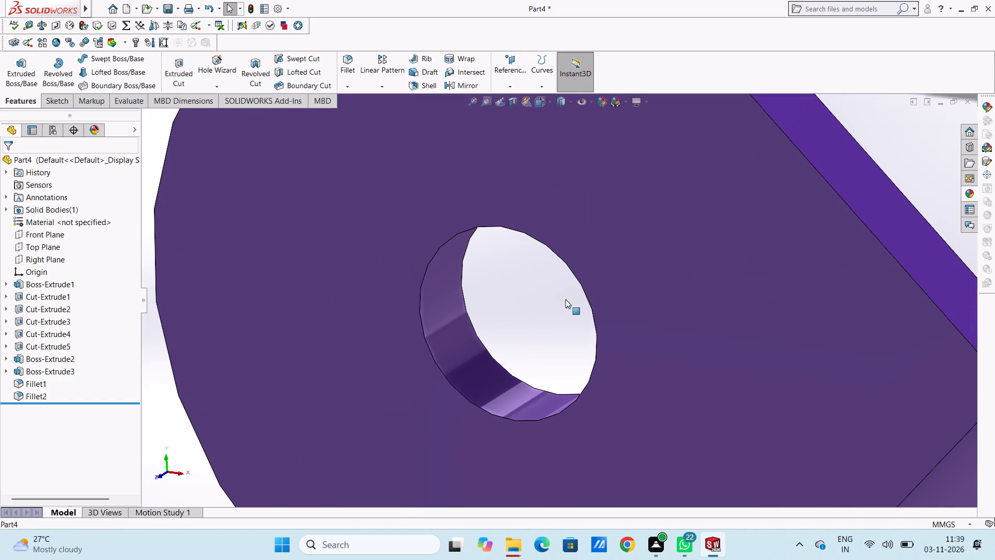
click(971, 193)
drag(902, 337, 602, 325)
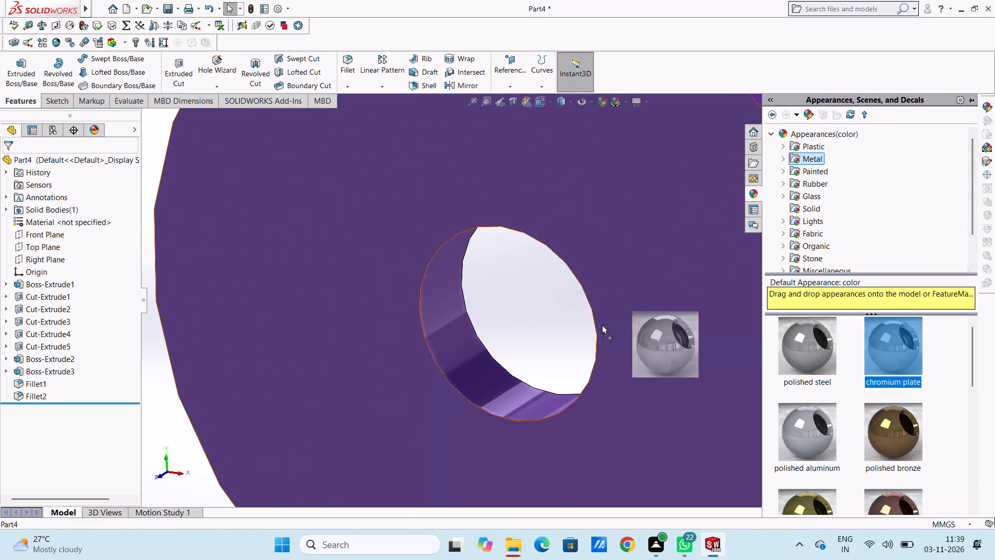
drag(602, 325, 496, 368)
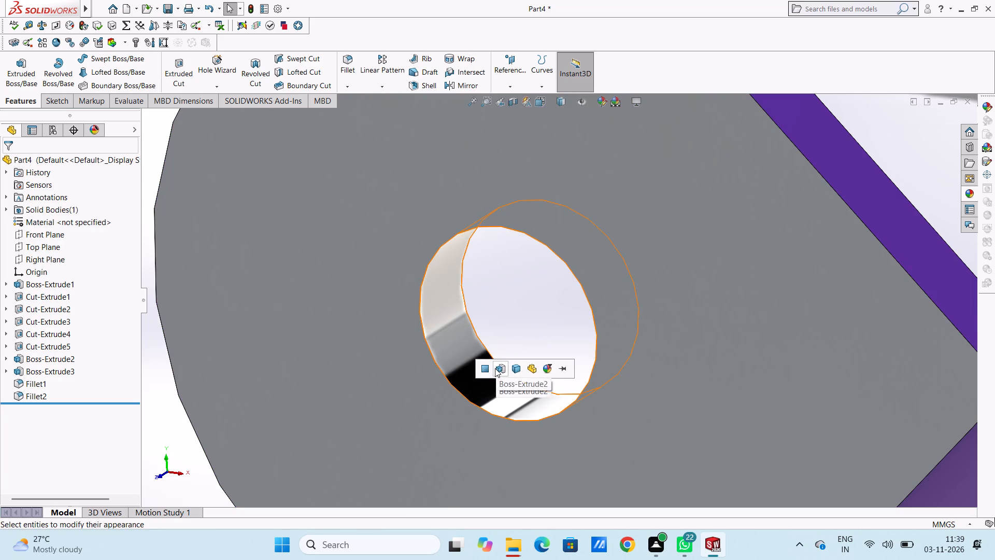
click(480, 368)
Apply the chromium plate appearance to only the inner face of the hole in the rear left lug.
scroll(551, 333, up, 5)
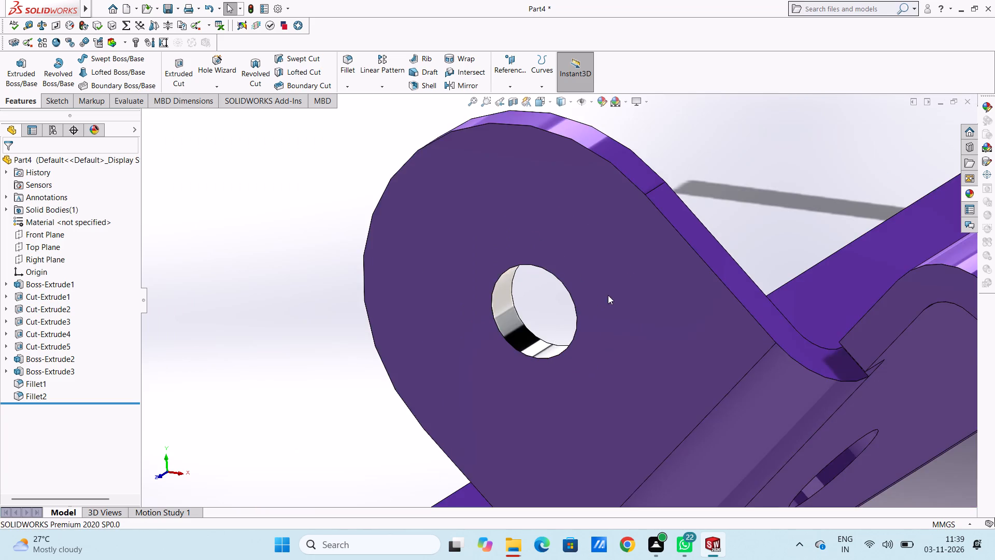
scroll(612, 292, up, 4)
scroll(719, 199, up, 2)
scroll(770, 150, down, 5)
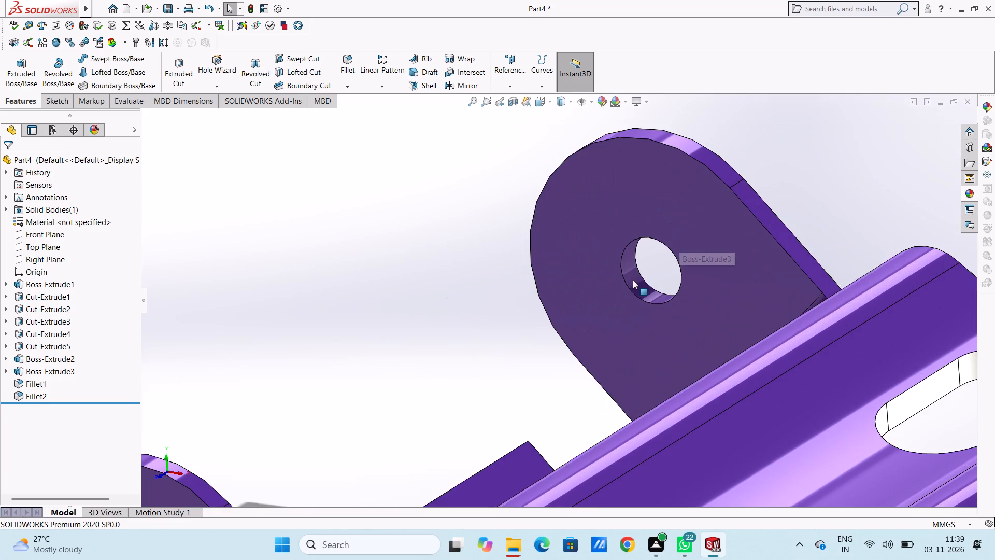
scroll(633, 280, down, 5)
scroll(650, 230, down, 4)
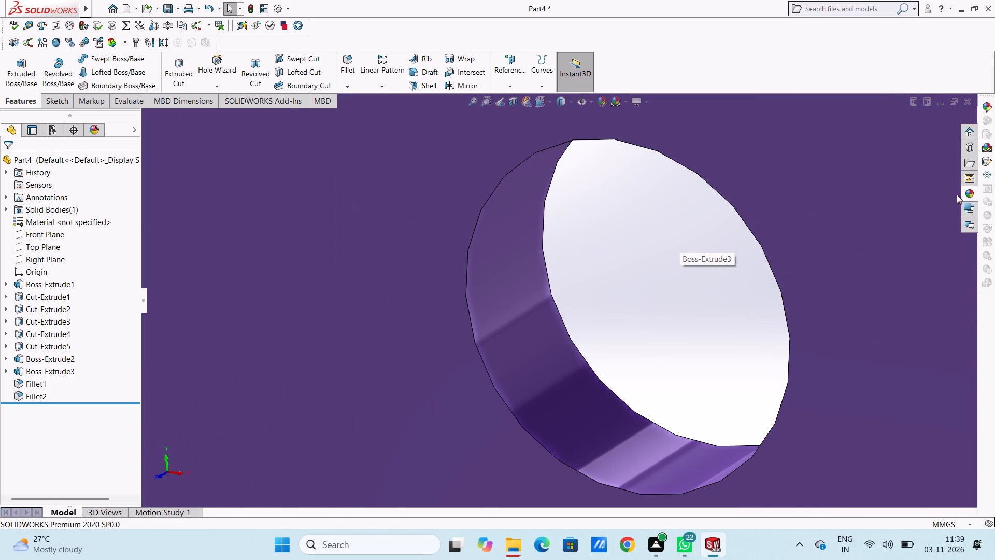
click(966, 194)
drag(890, 361, 497, 342)
click(497, 342)
Apply the chromium plate appearance to the whole cut feature of the round holes in the bracket's sloped walls.
scroll(602, 301, up, 6)
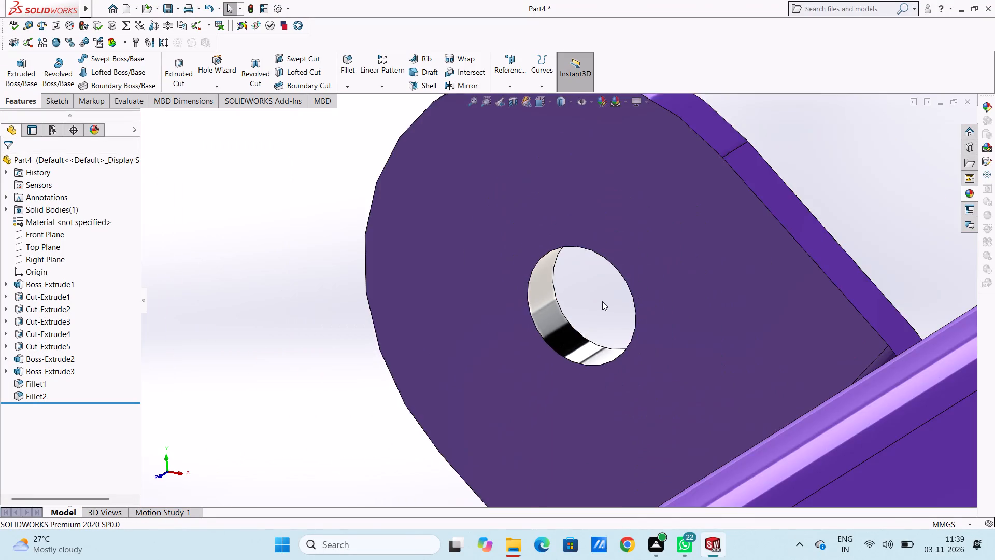
scroll(602, 301, up, 11)
middle_drag(594, 342, 672, 310)
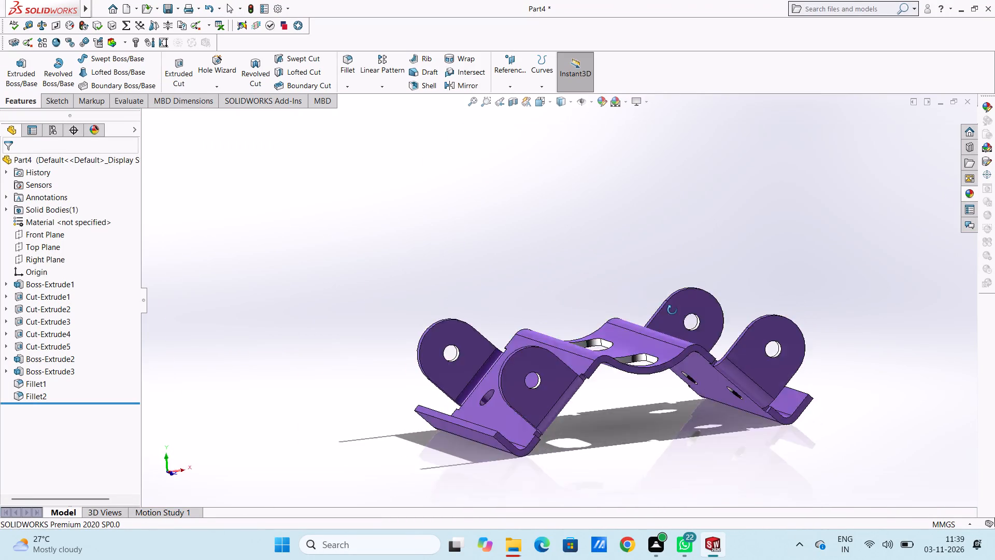
middle_drag(672, 310, 671, 377)
scroll(662, 379, up, 4)
middle_drag(628, 401, 639, 384)
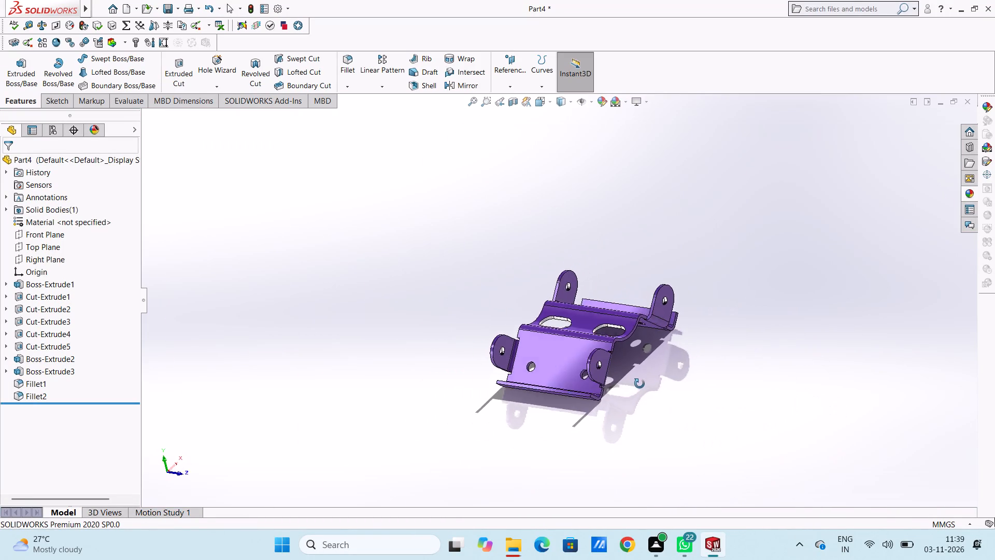
middle_drag(639, 384, 641, 383)
scroll(520, 362, down, 5)
scroll(581, 363, down, 1)
middle_drag(581, 363, 575, 371)
scroll(572, 366, down, 5)
scroll(561, 283, down, 7)
scroll(474, 255, down, 1)
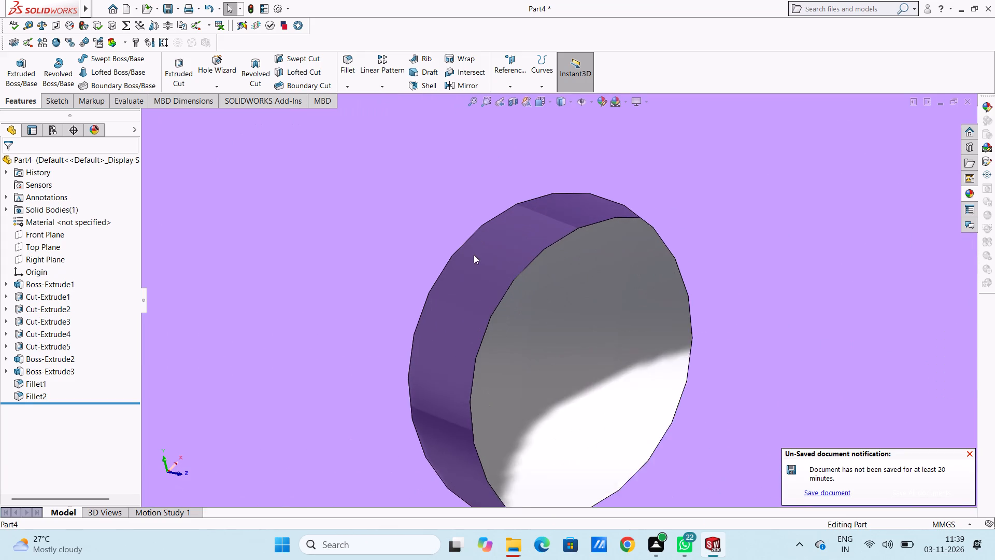
scroll(474, 255, down, 1)
click(967, 192)
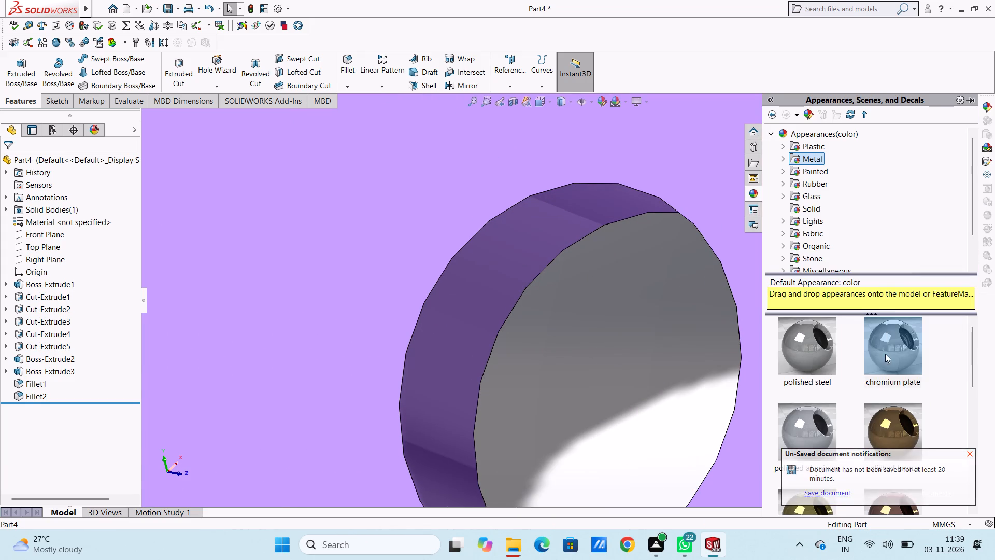
drag(891, 347, 461, 304)
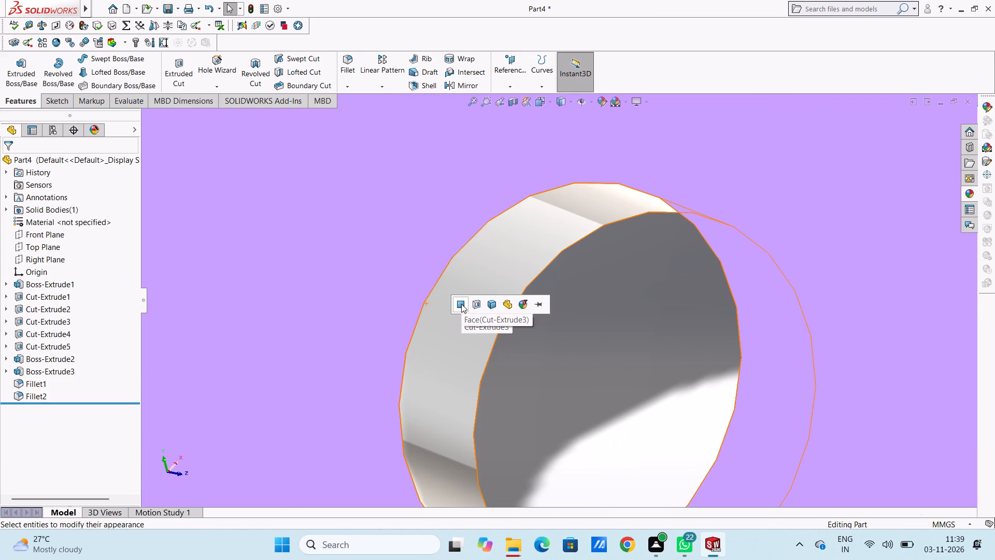
click(478, 304)
Examine the bracket's hole and slot finishes from several sides and set the isometric view.
scroll(587, 321, up, 10)
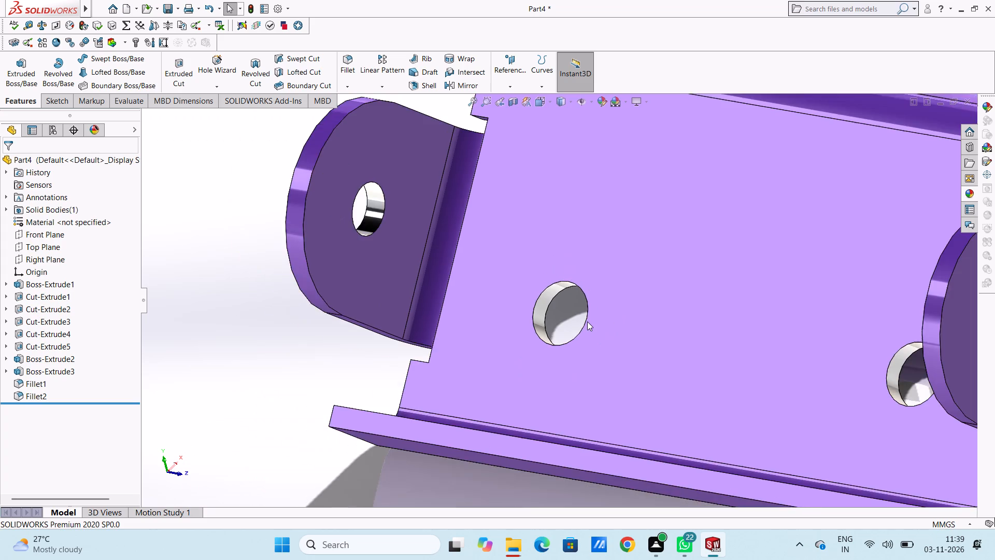
scroll(587, 321, up, 4)
scroll(621, 358, up, 3)
middle_drag(732, 371, 749, 353)
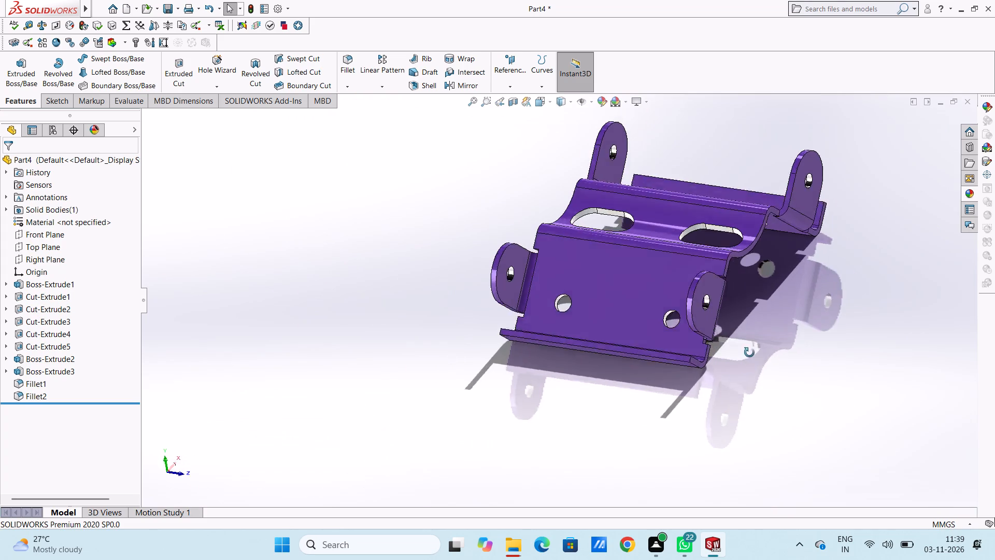
middle_drag(749, 353, 679, 359)
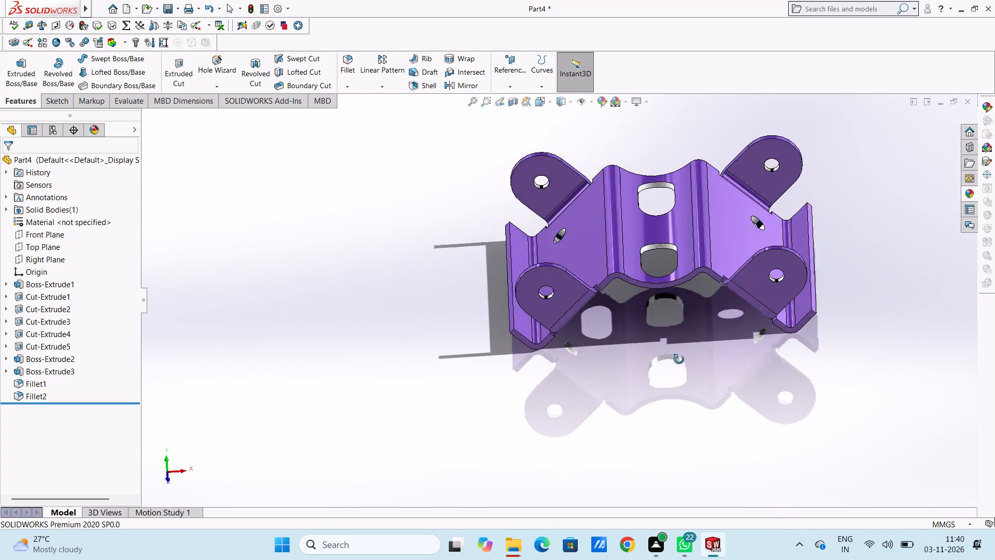
middle_drag(679, 359, 660, 354)
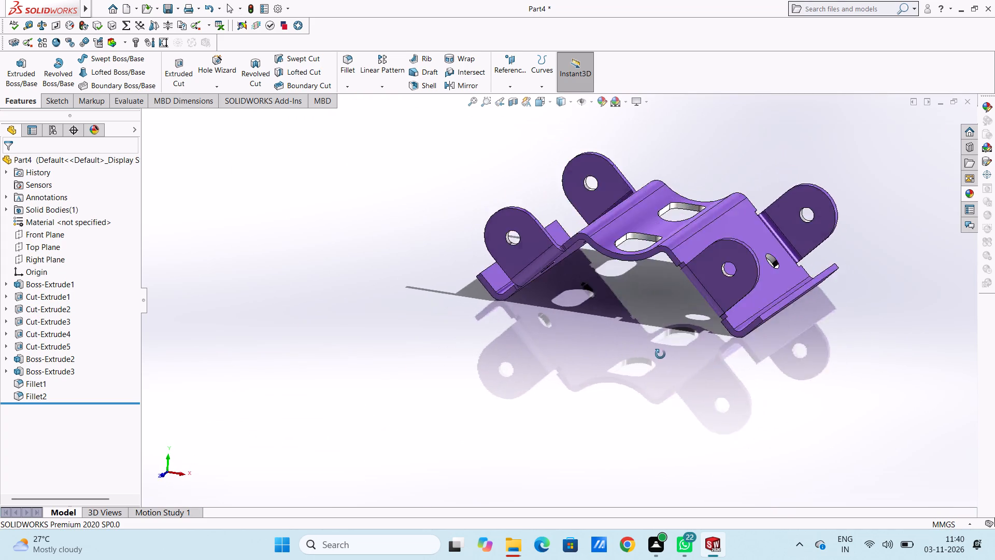
middle_drag(660, 354, 635, 373)
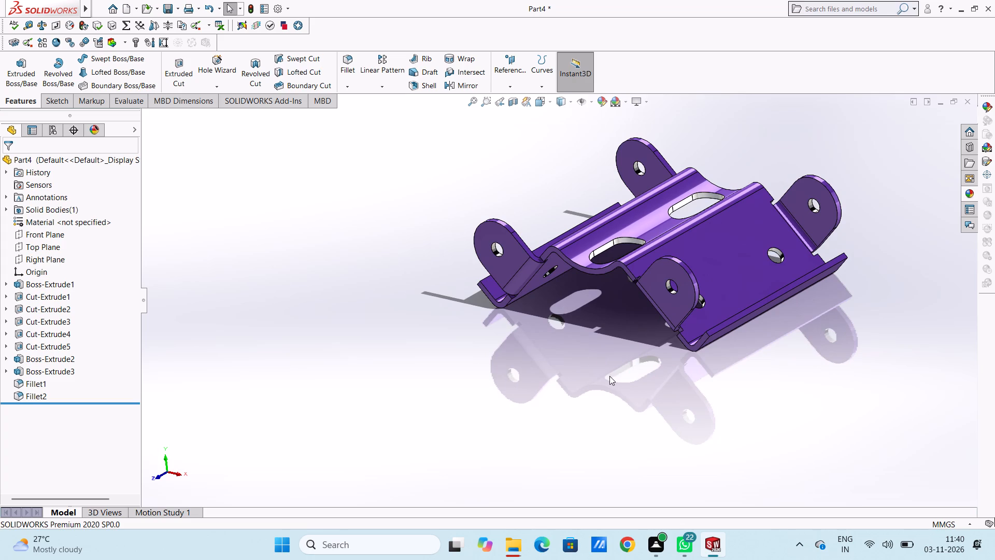
key(ctrl+7)
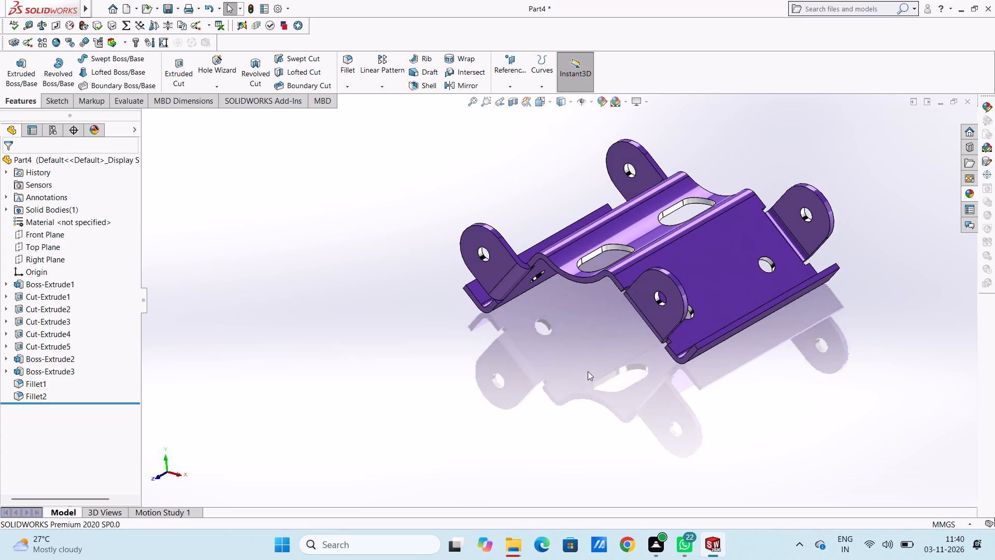
key(Escape)
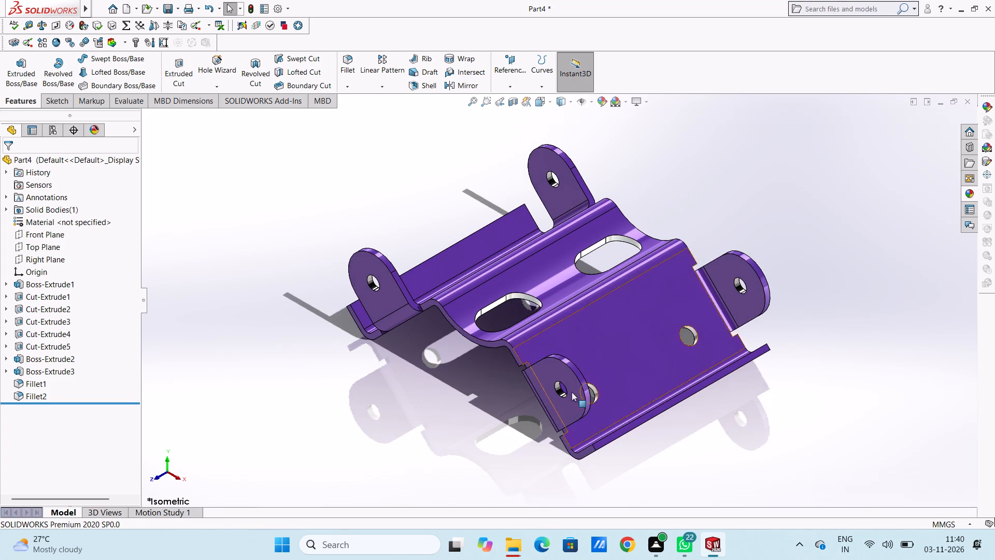
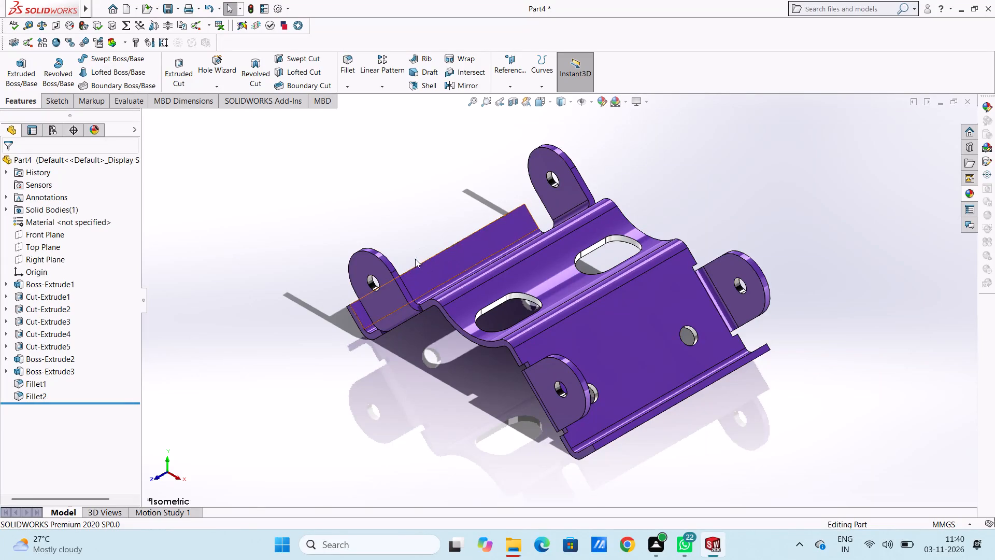
Save the part in the Documents folder as a SOLIDWORKS Part named 100mm Pipe Clamp Bracket.
key(ctrl+s)
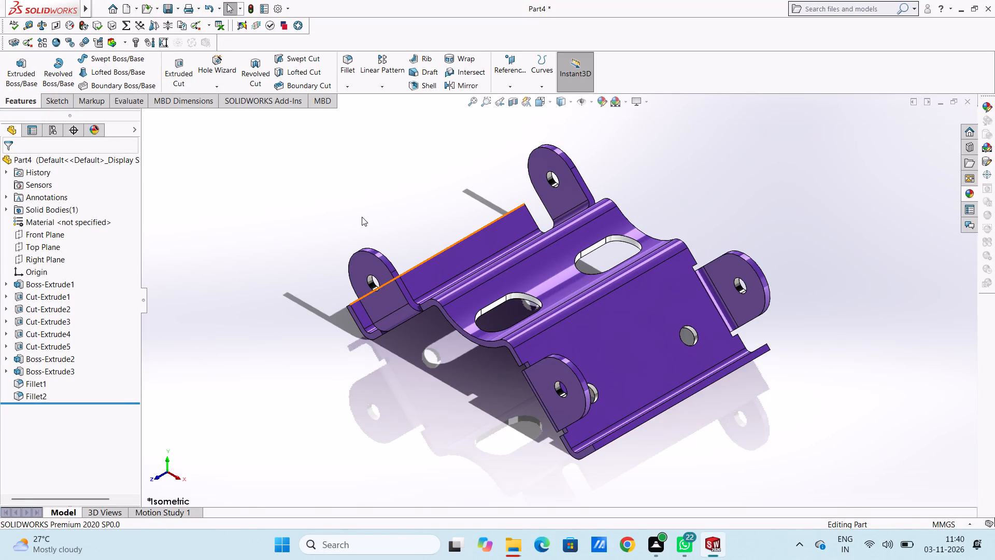
key(ctrl+v)
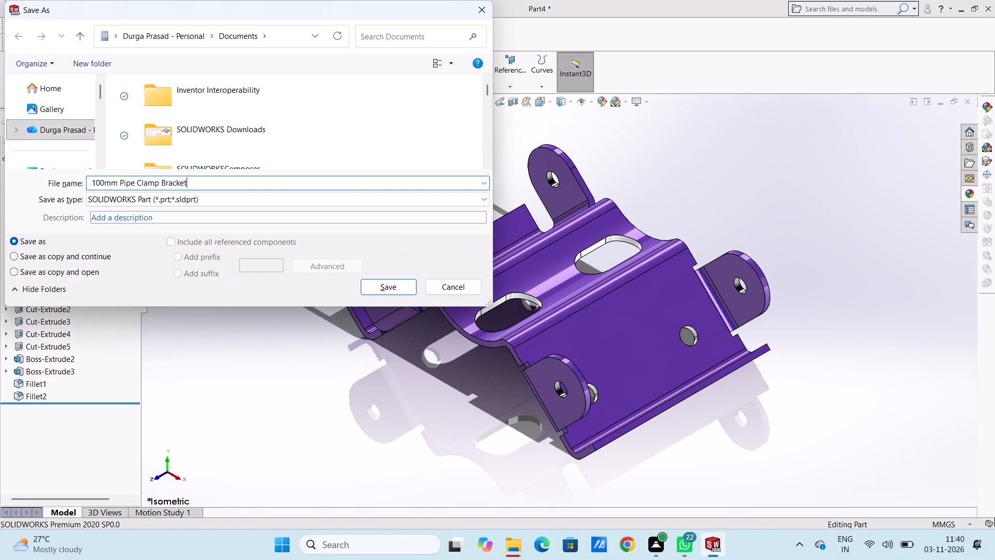
click(377, 291)
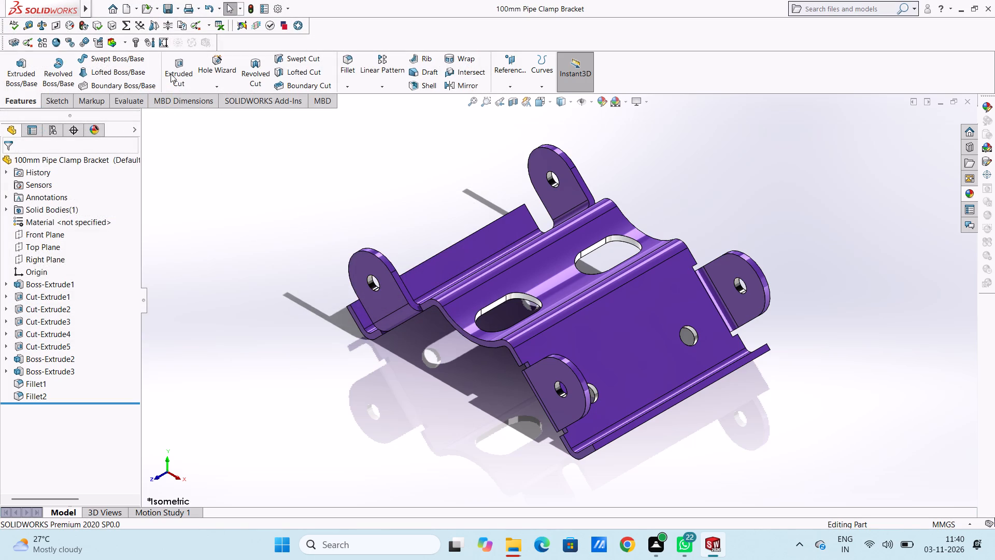
Save a copy of the part in Adobe Portable Document Format (*.pdf) named 100mm Pipe Clamp Bracket in Documents.
click(177, 11)
drag(187, 33, 188, 38)
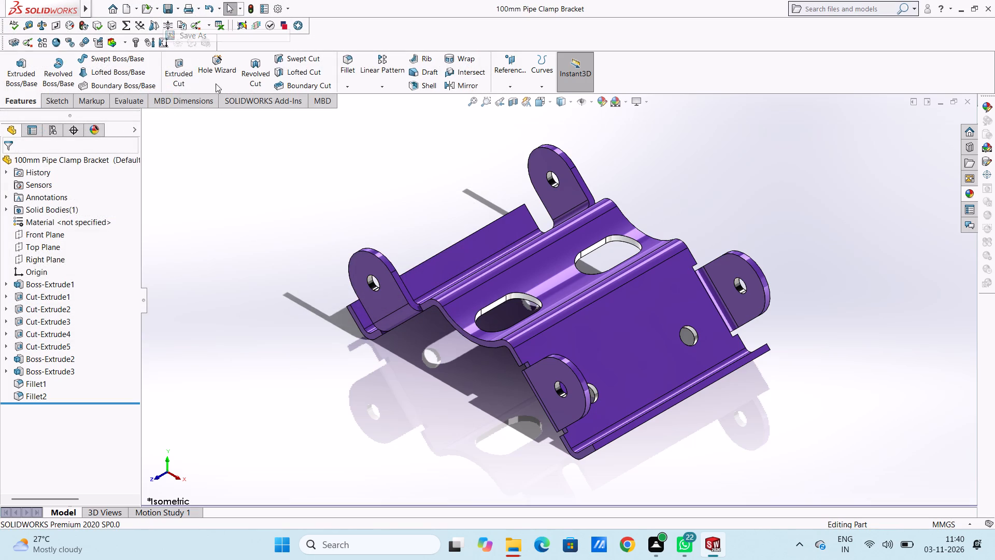
click(226, 201)
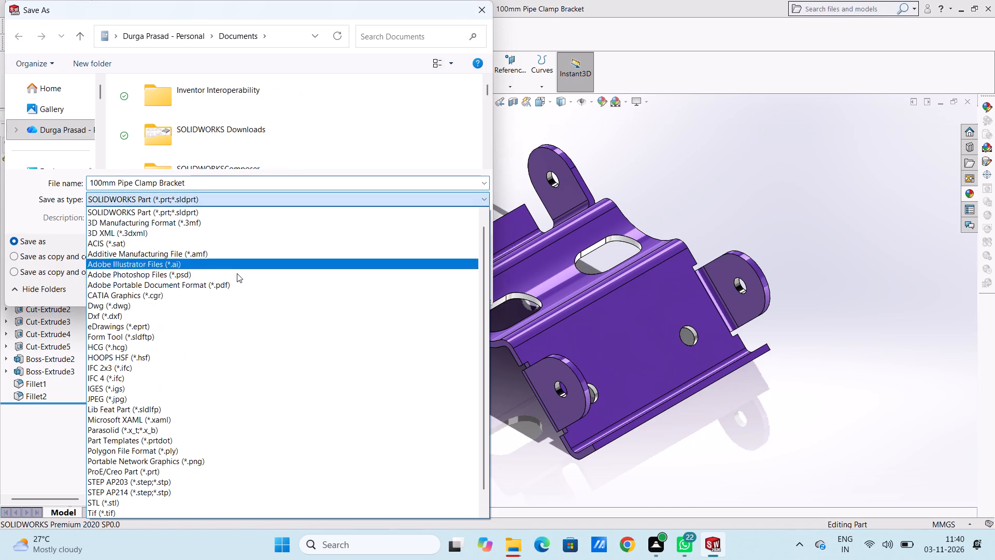
click(237, 286)
click(374, 305)
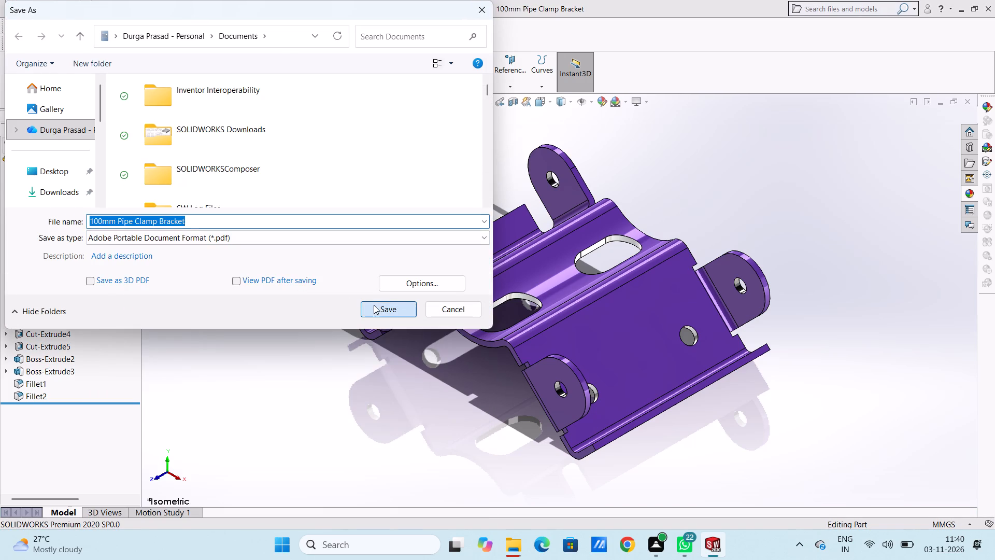